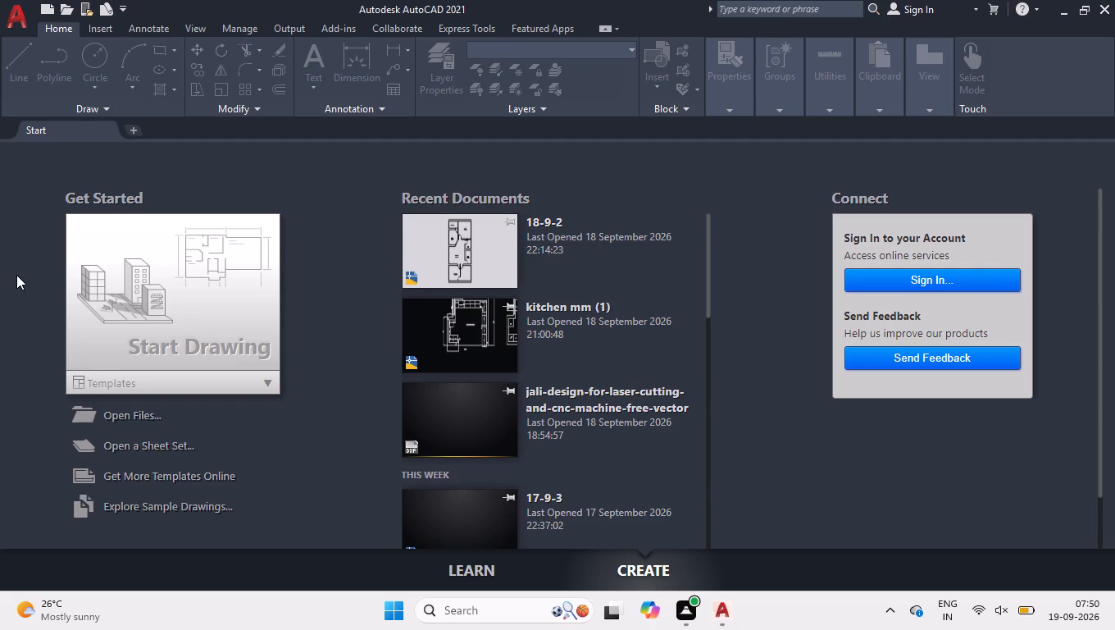
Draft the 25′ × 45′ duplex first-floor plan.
Start a new blank drawing from the default template.
left_click(107, 279)
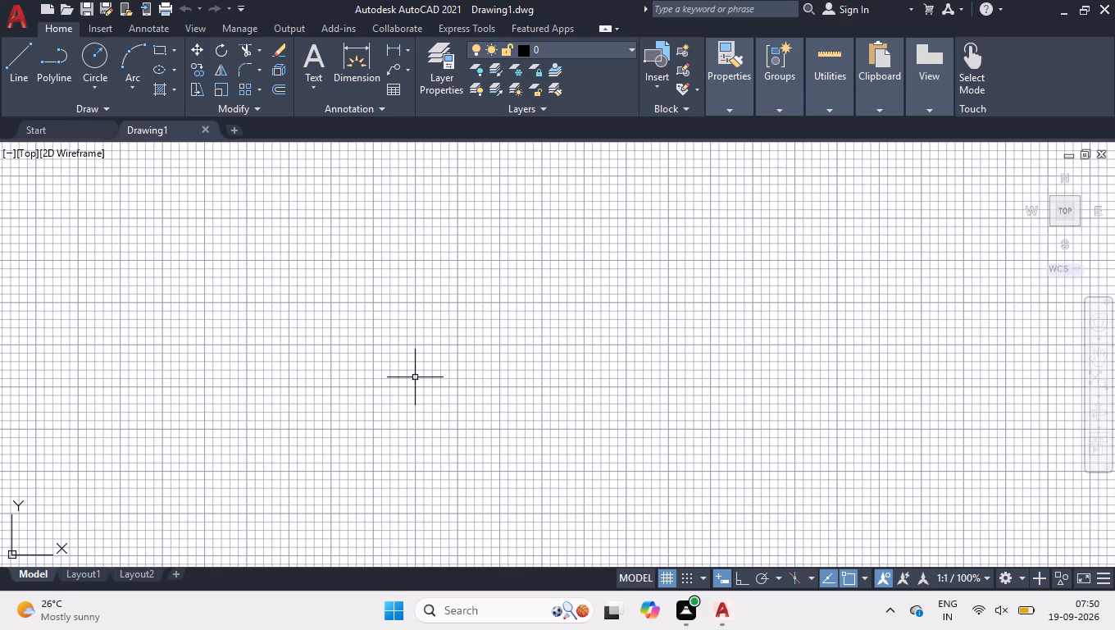
Turn off the grid display and turn on Ortho mode for the new drawing.
left_click(667, 579)
left_click(738, 587)
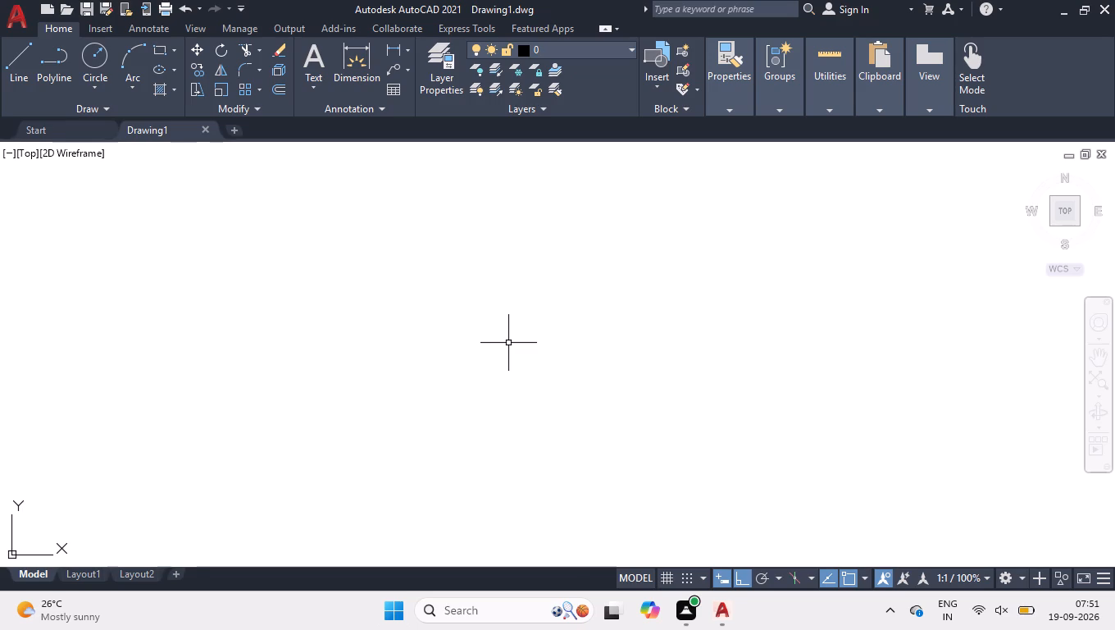
Configure the drawing units to Engineering length type, 0'-0.00" precision and an insertion scale in inches.
type("un")
key("Return")
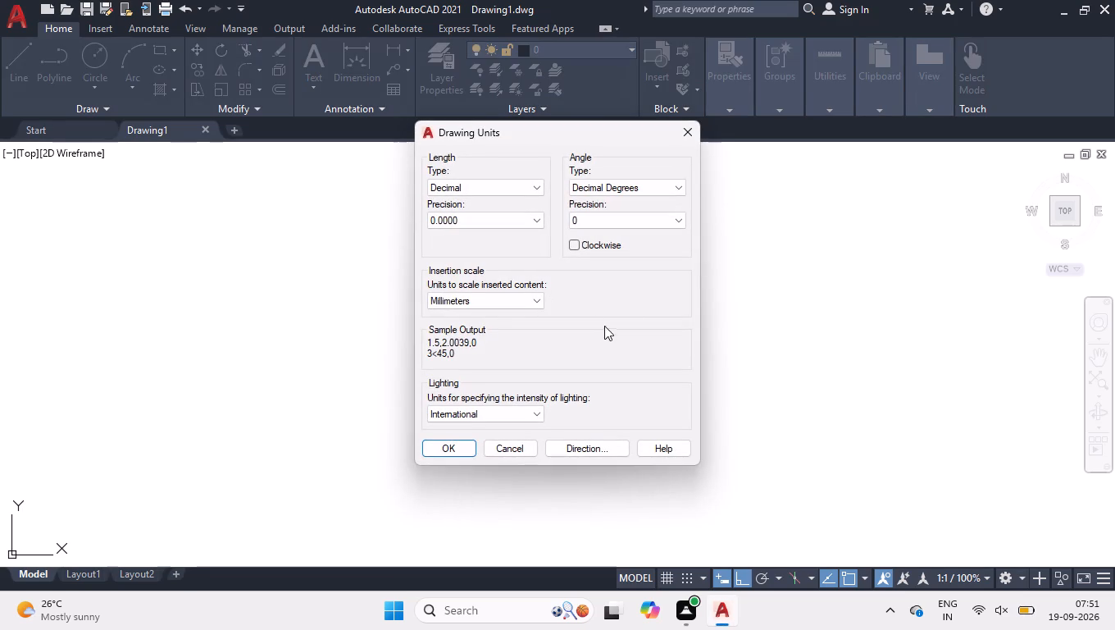
left_click(480, 189)
left_click(472, 226)
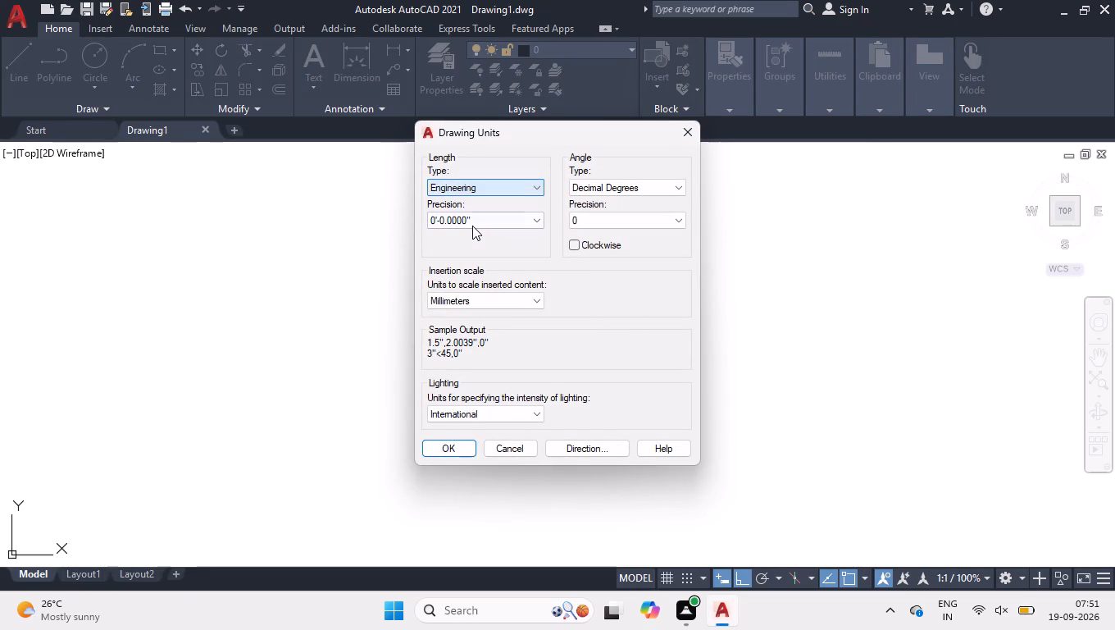
left_click(472, 226)
left_click(453, 256)
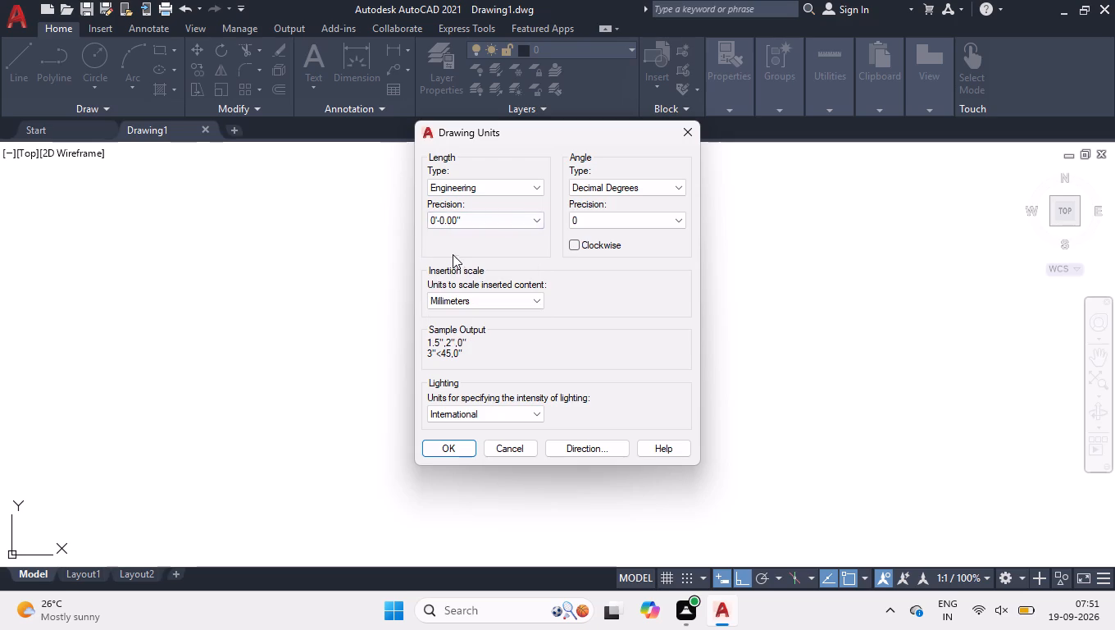
left_click(444, 295)
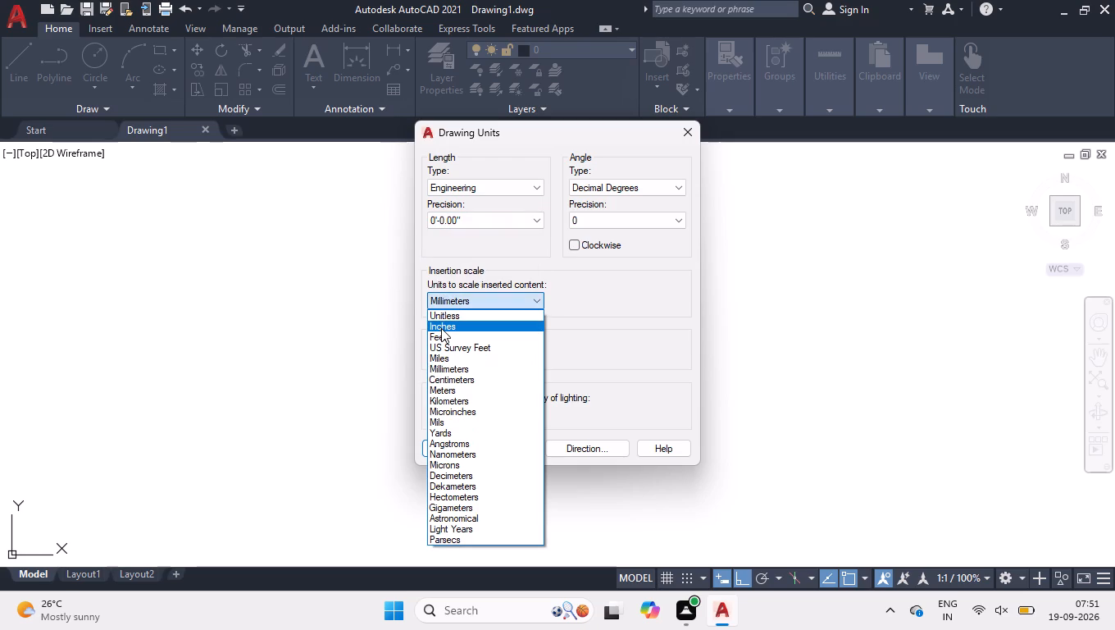
left_click(441, 328)
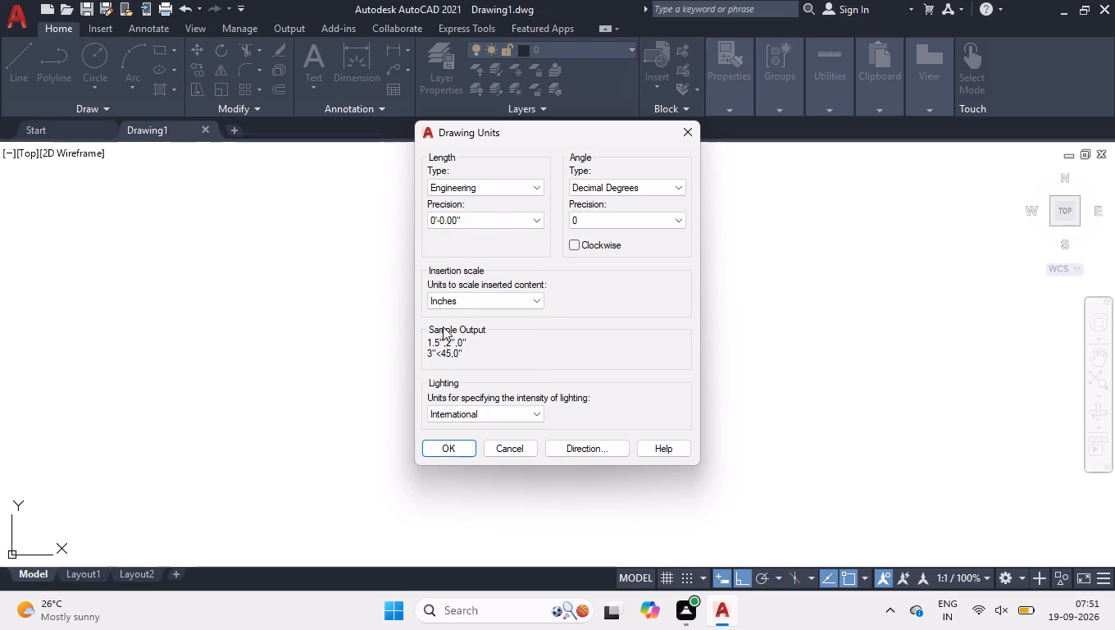
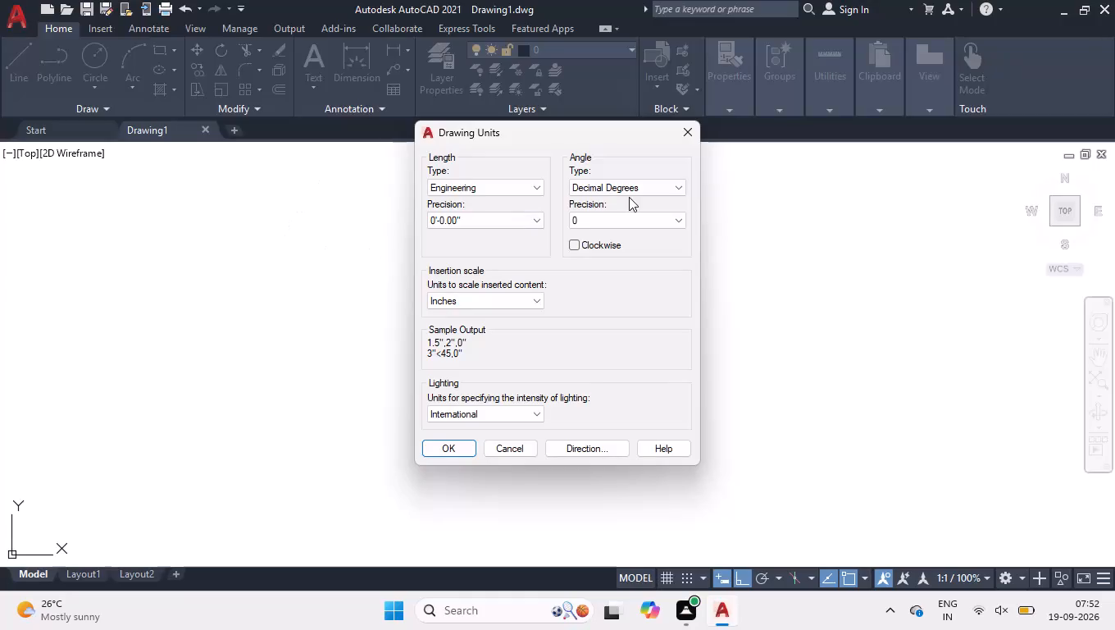
Accept the drawing units settings.
left_click(452, 454)
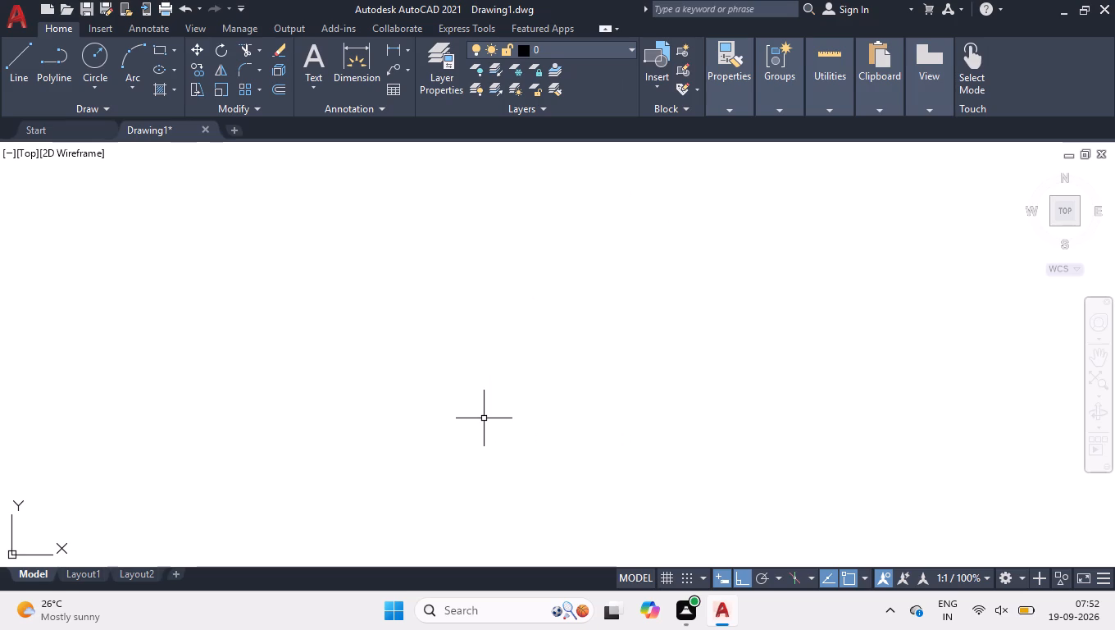
Modify the ISO-25 dimension style's extension lines: extend 1" beyond dimension lines, offset 1" from origin, and enable fixed length.
key("d")
key("Return")
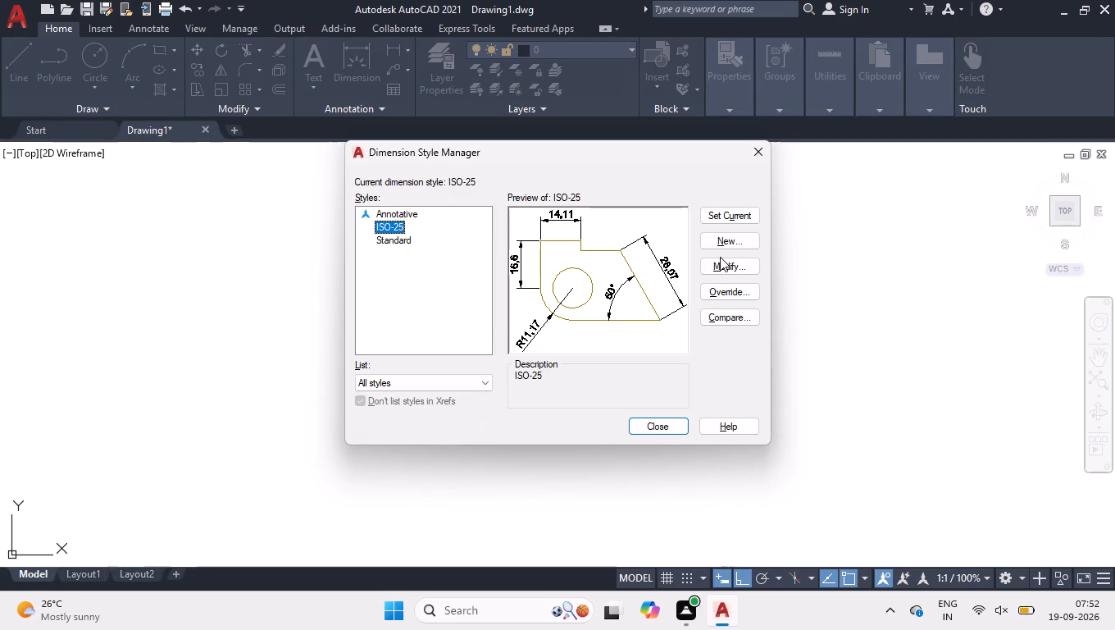
left_click(717, 271)
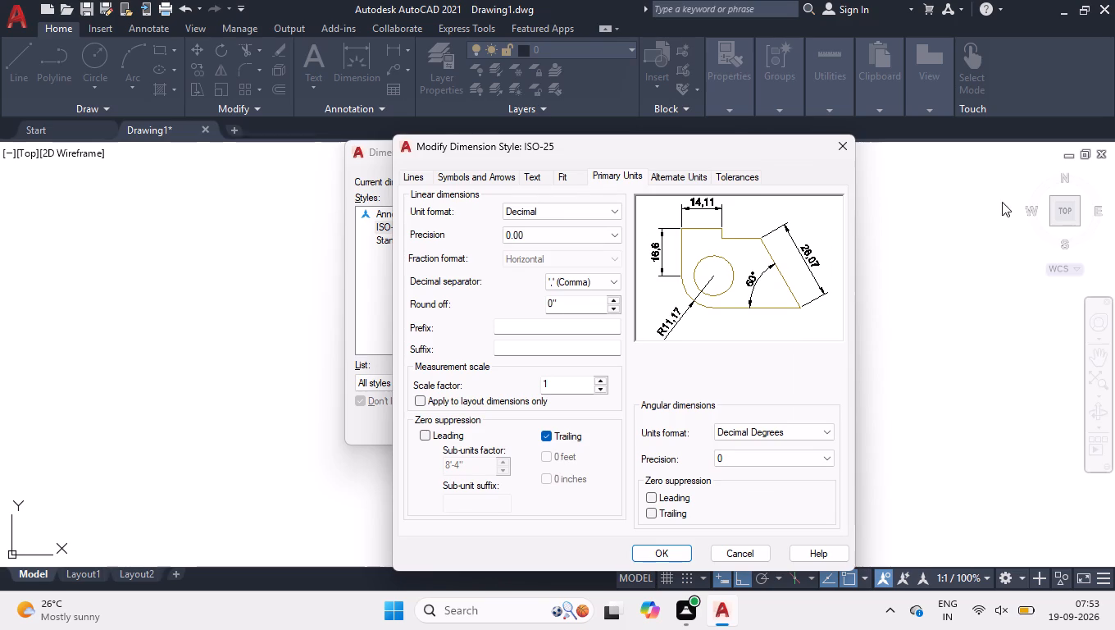
left_click(420, 176)
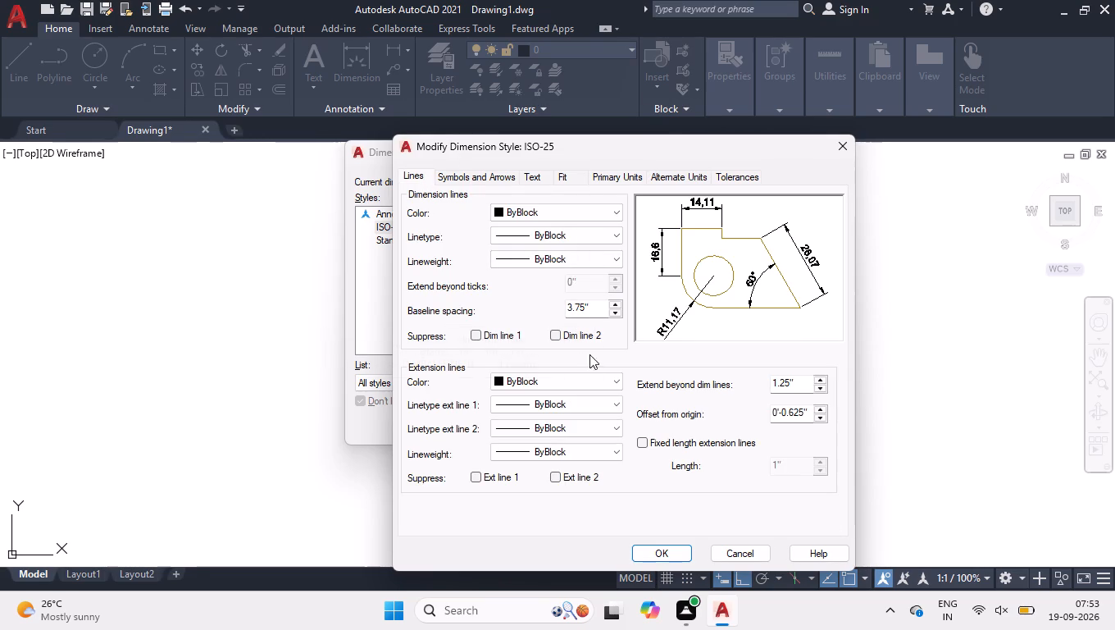
left_click_drag(808, 389, 607, 353)
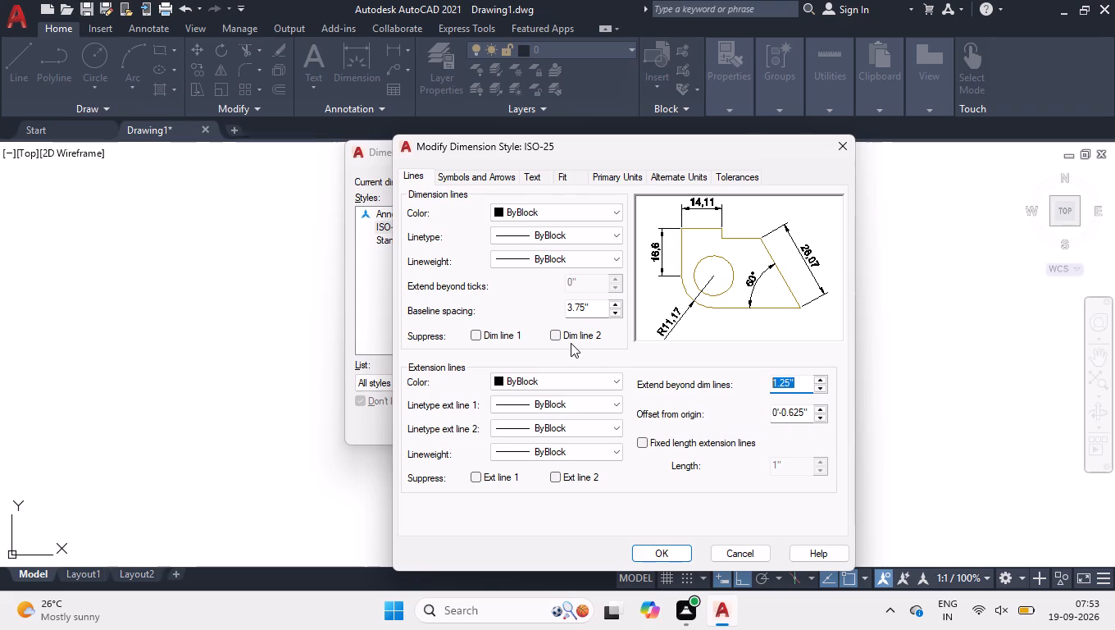
key("1")
key("Return")
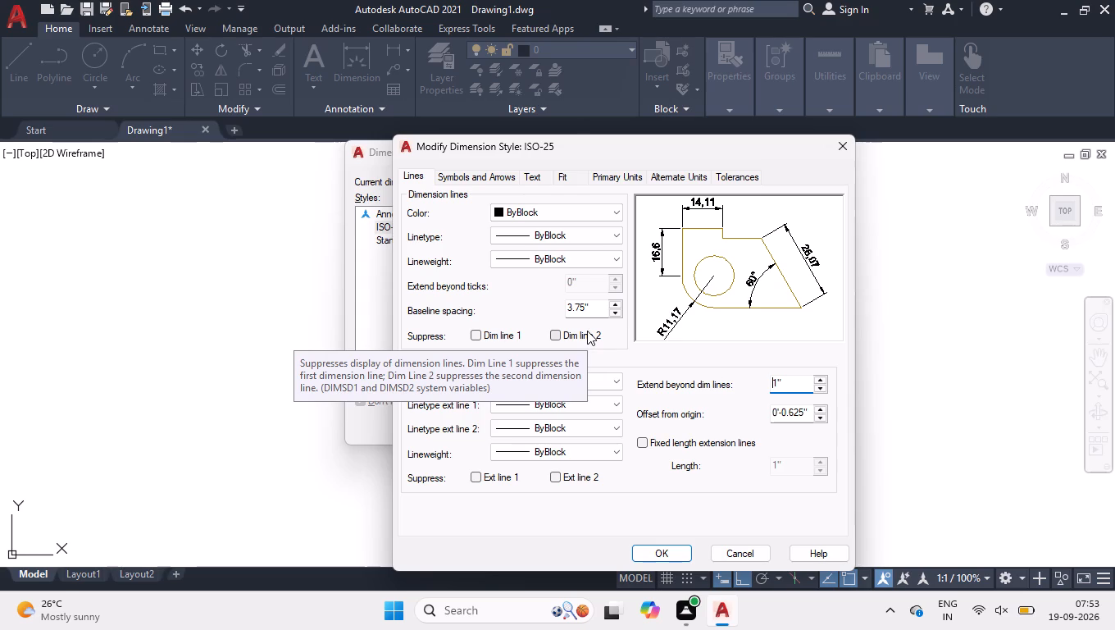
left_click_drag(812, 411, 526, 342)
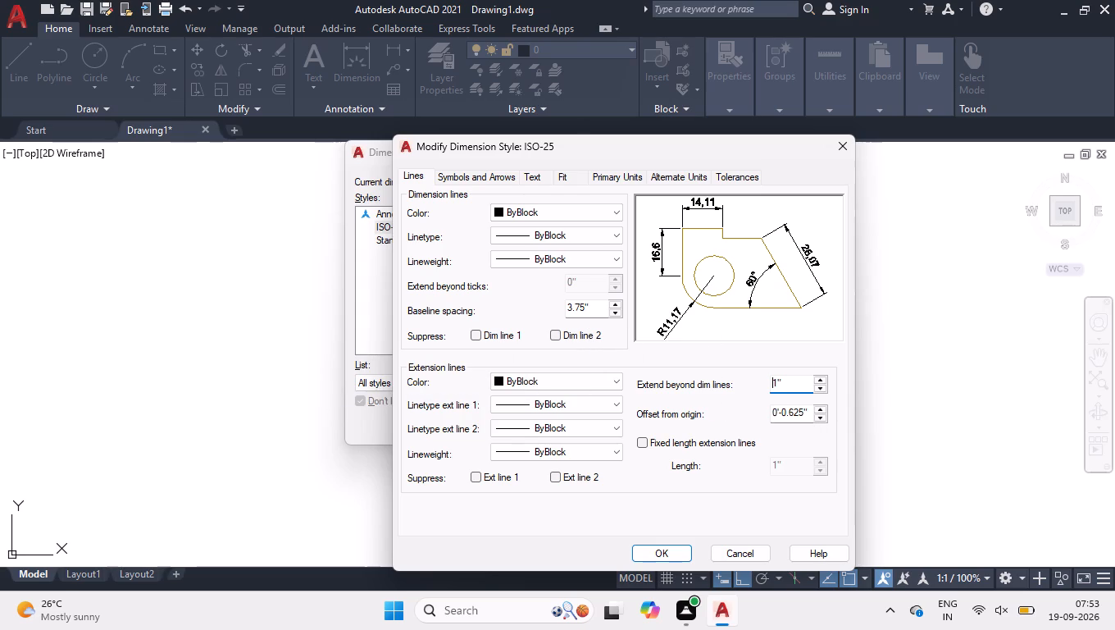
left_click_drag(526, 342, 440, 299)
key("1")
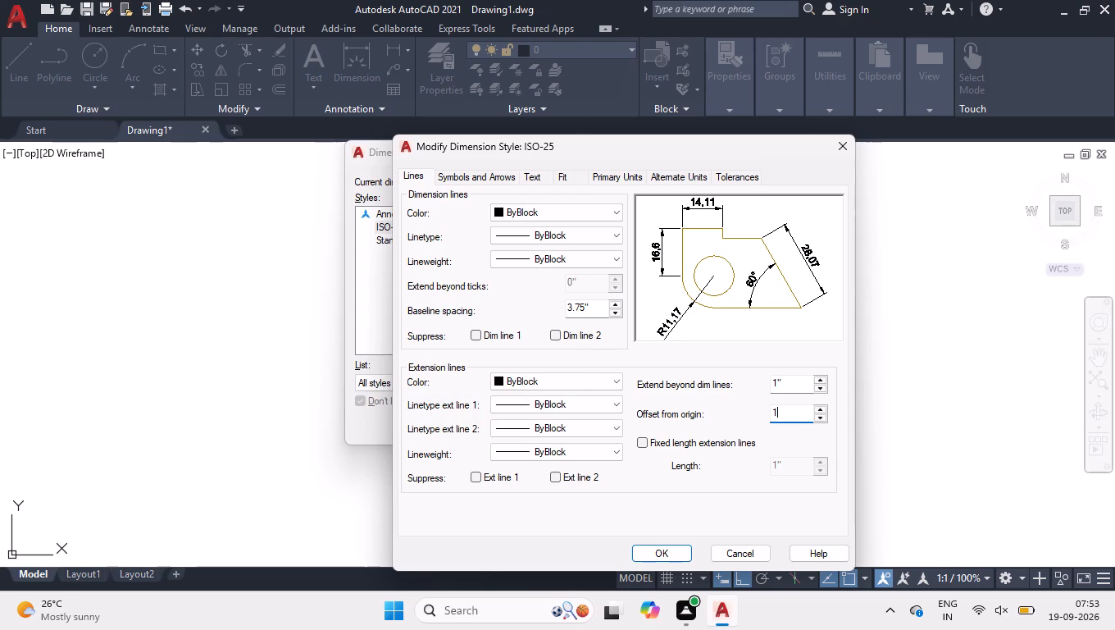
key("Return")
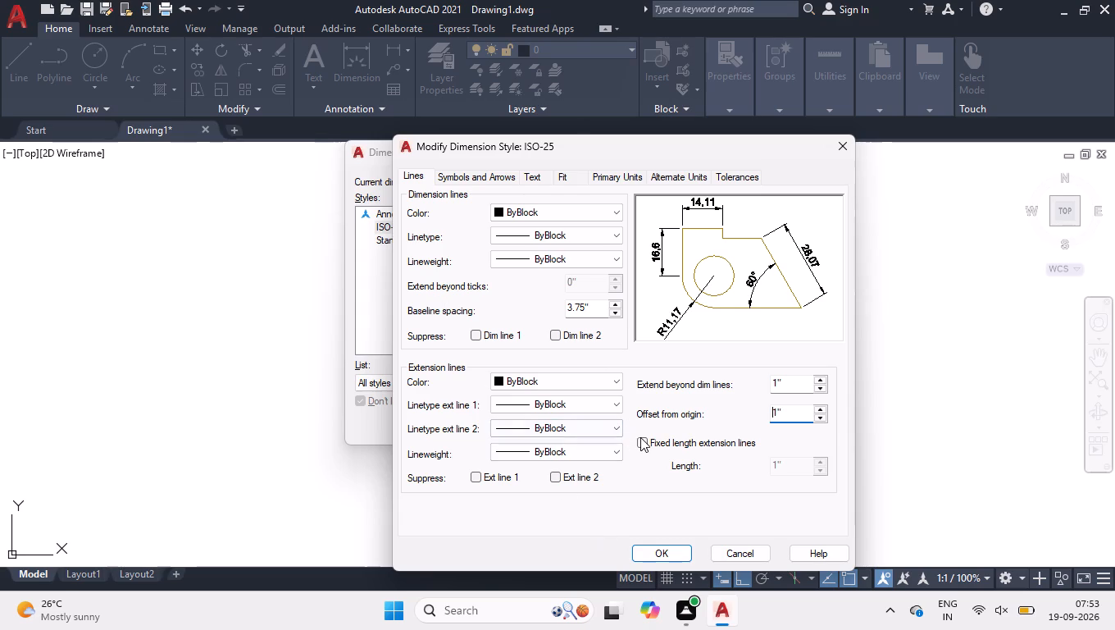
left_click(647, 444)
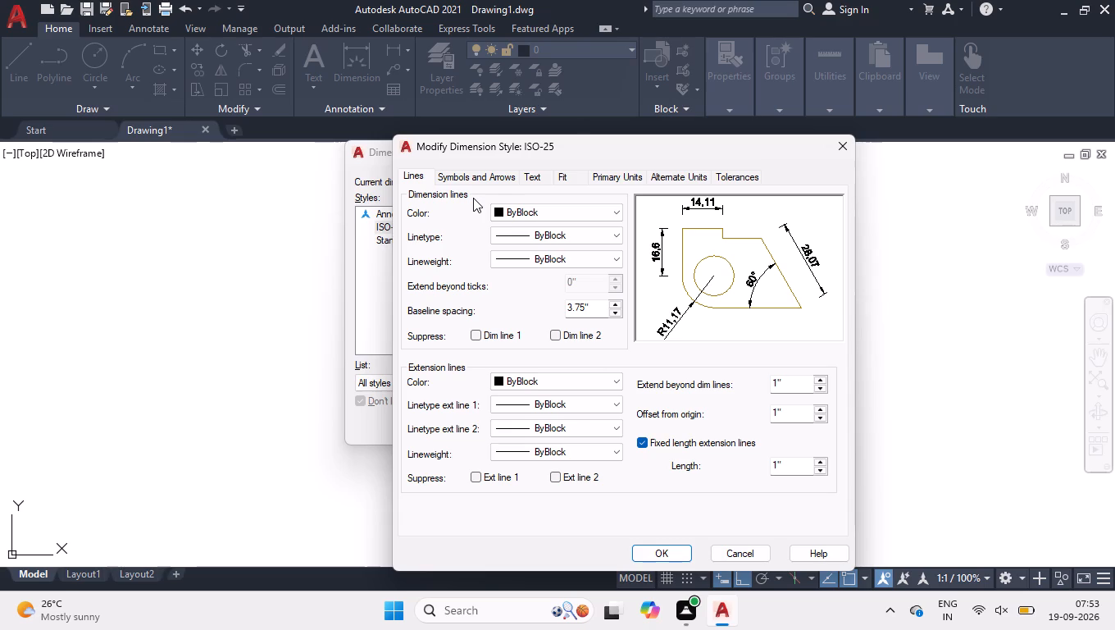
left_click(473, 196)
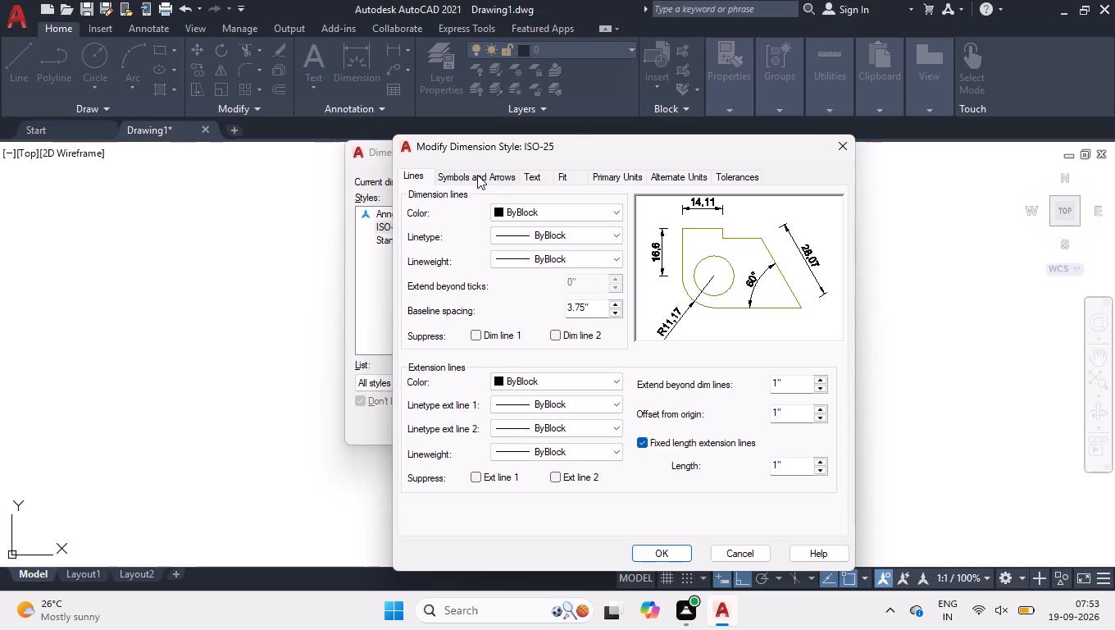
Set the dimension style's first and second arrowheads to Oblique with an arrow size of 4".
left_click(477, 175)
left_click(457, 225)
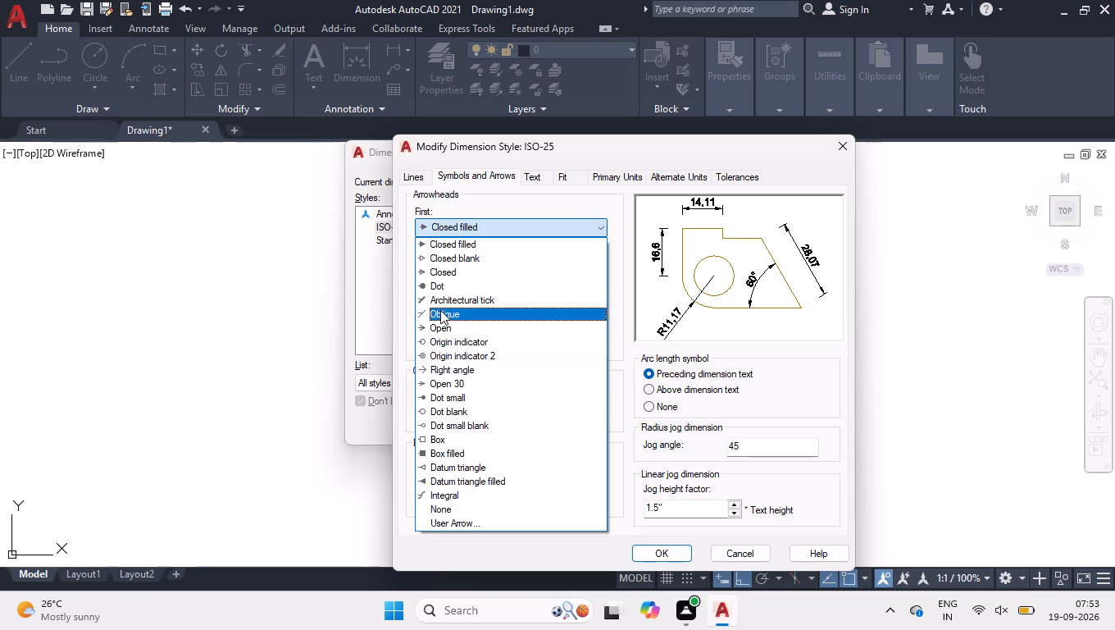
left_click(440, 310)
left_click_drag(448, 342, 343, 310)
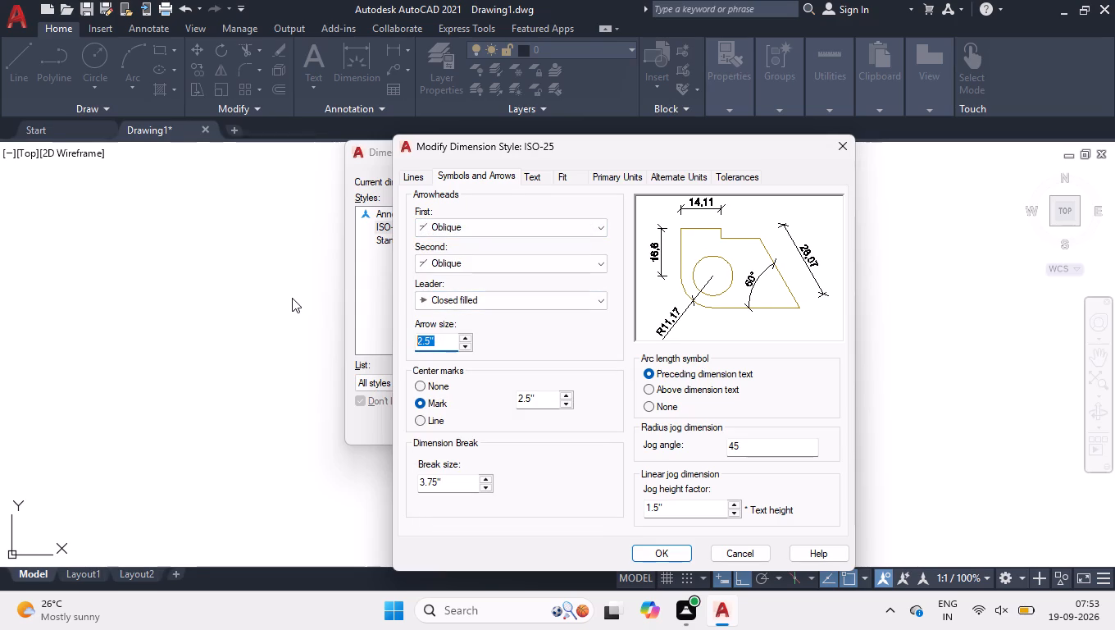
key("4")
key("Return")
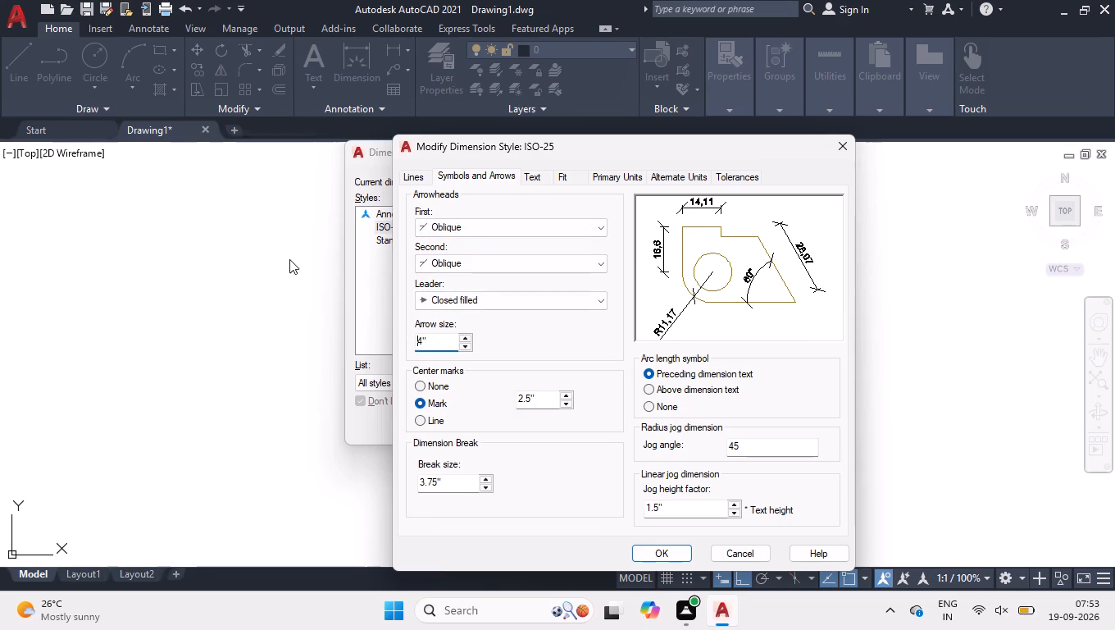
Set the dimension text height to 6", vertical placement to Centered and text alignment to Horizontal.
left_click(526, 177)
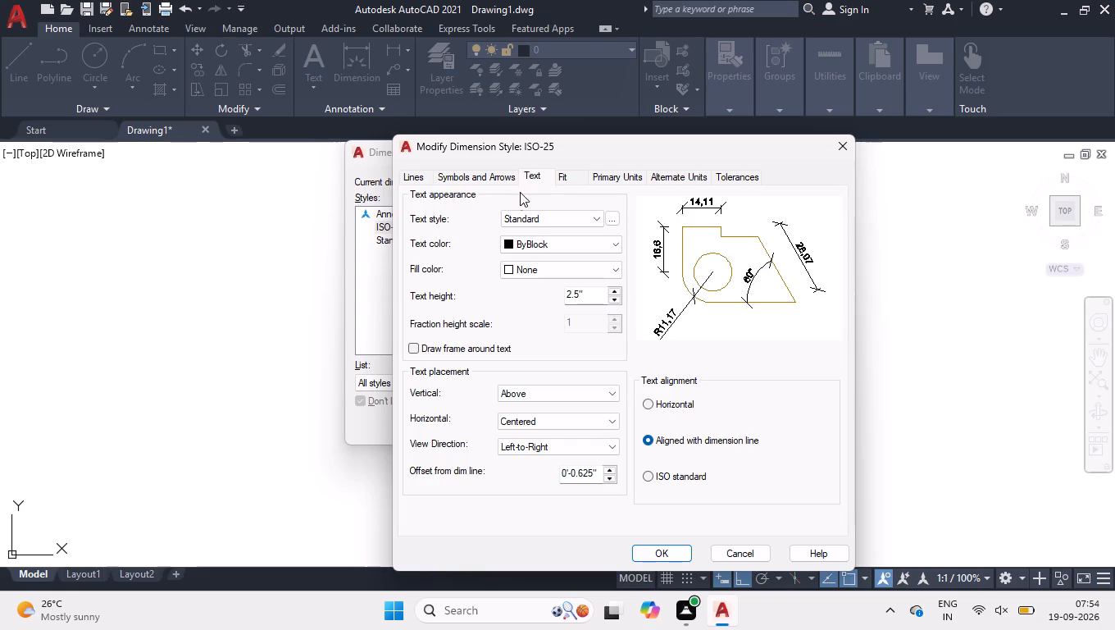
left_click_drag(598, 303, 532, 311)
key("6")
key("Return")
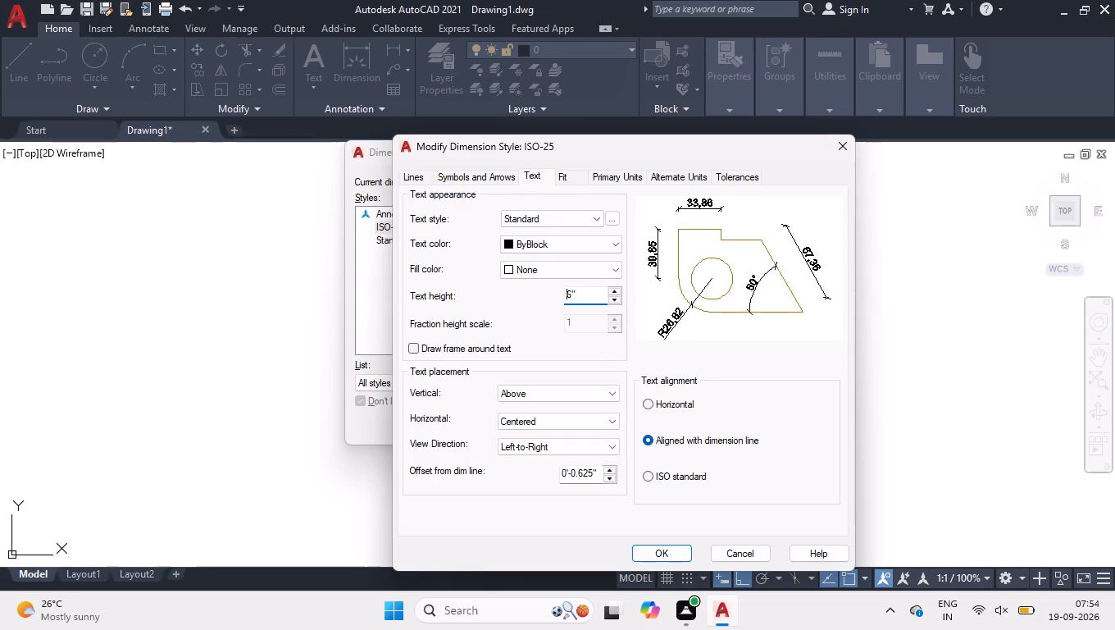
left_click(605, 394)
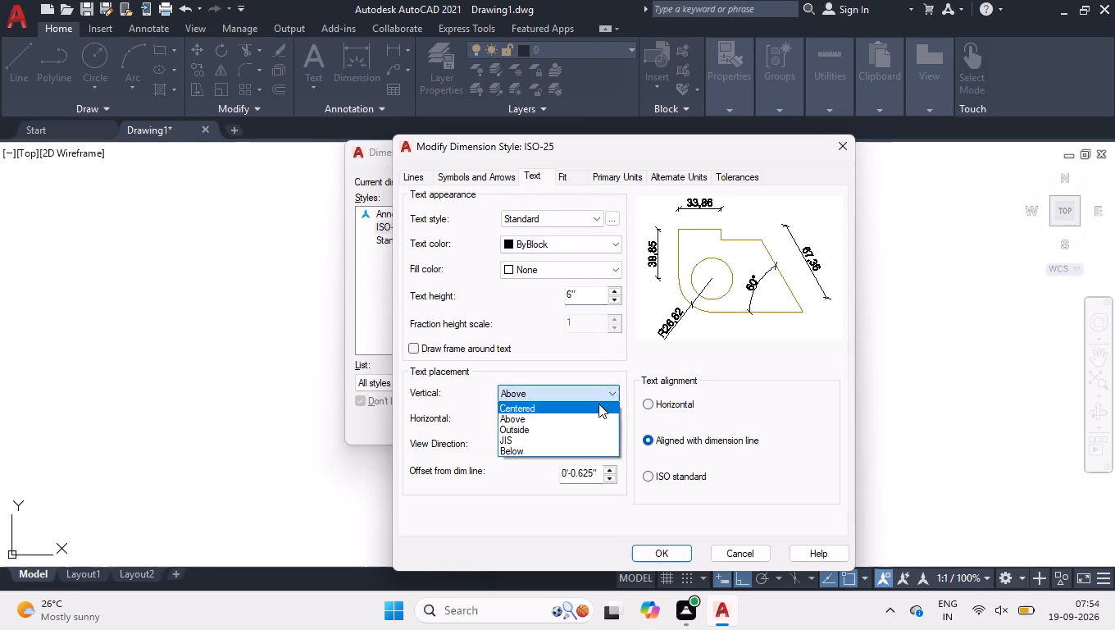
left_click(595, 405)
left_click(654, 406)
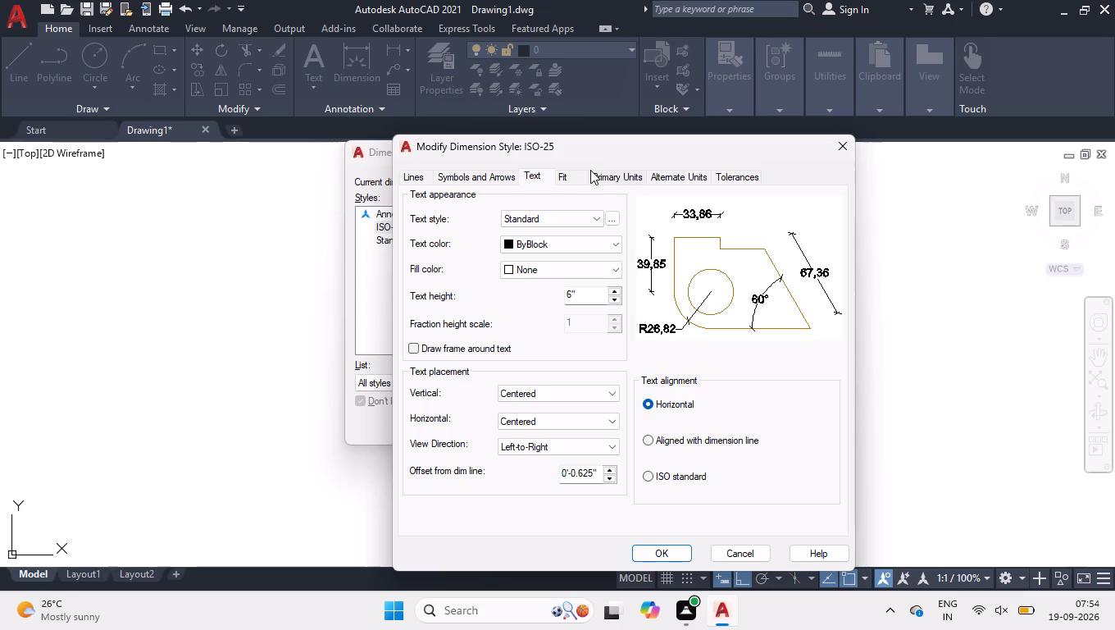
Set the style's primary units to Engineering with 0'-0.00" precision, then save the style and close the Dimension Style Manager.
left_click(590, 178)
left_click(547, 211)
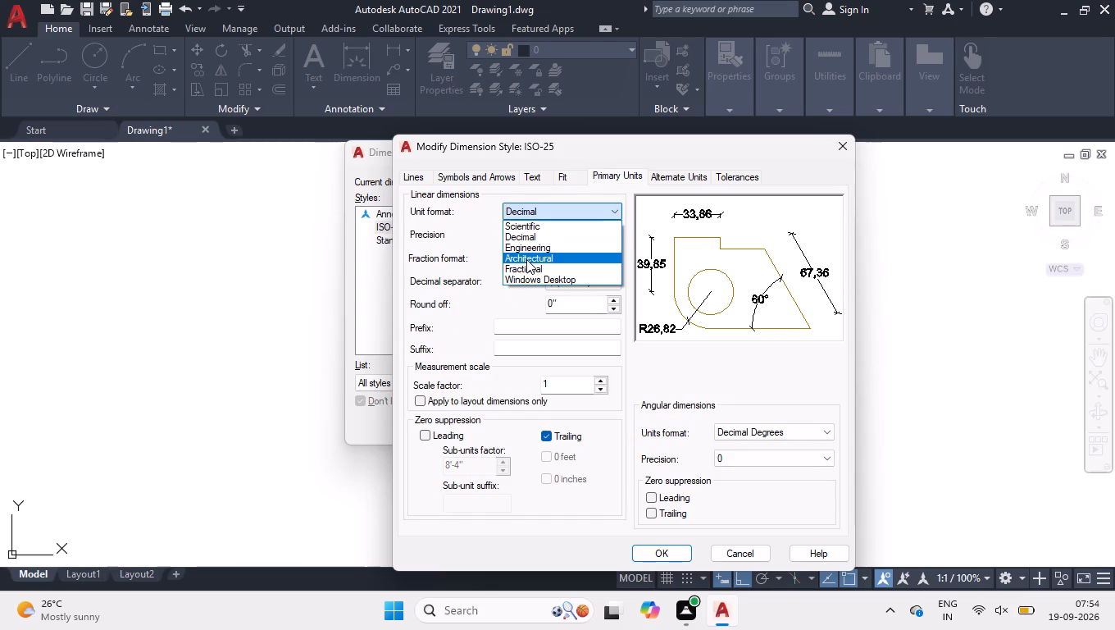
left_click(532, 246)
left_click(530, 238)
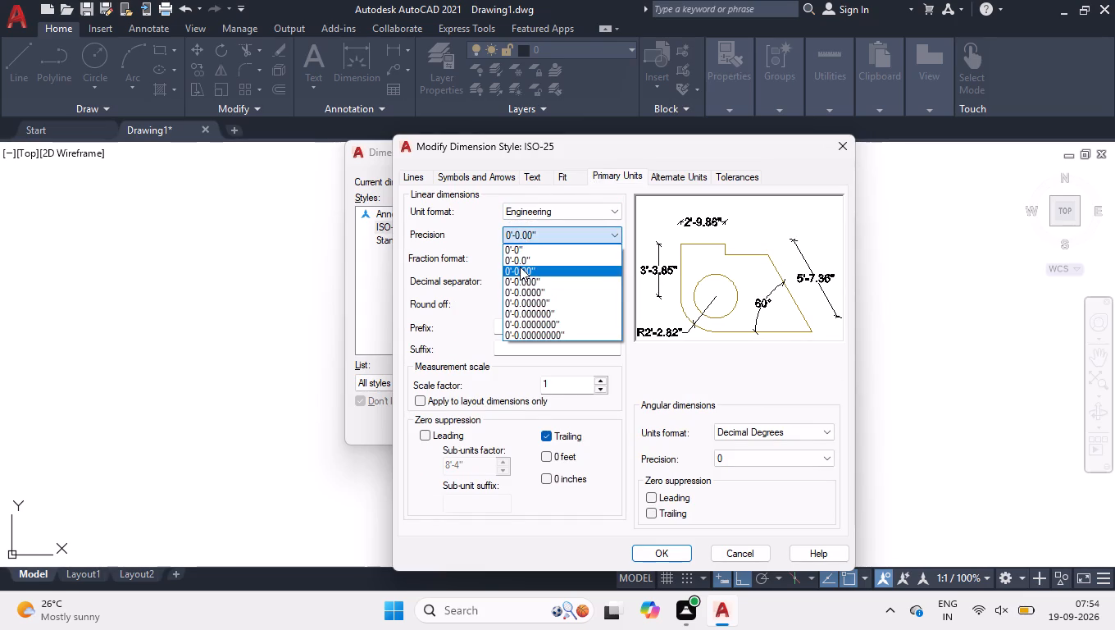
left_click(520, 267)
left_click(656, 560)
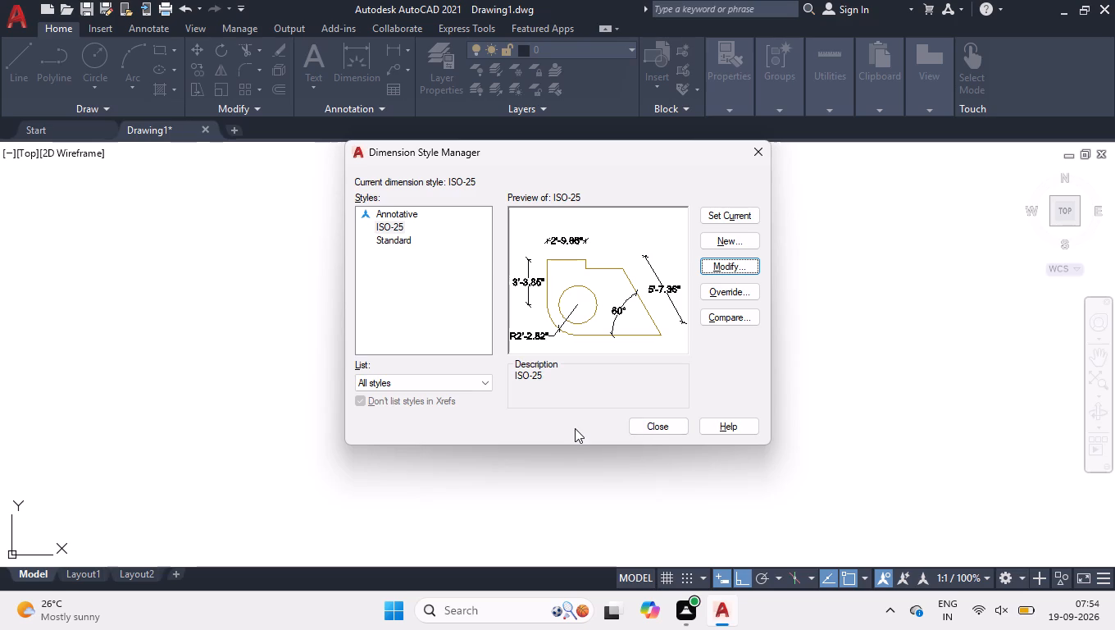
left_click(641, 431)
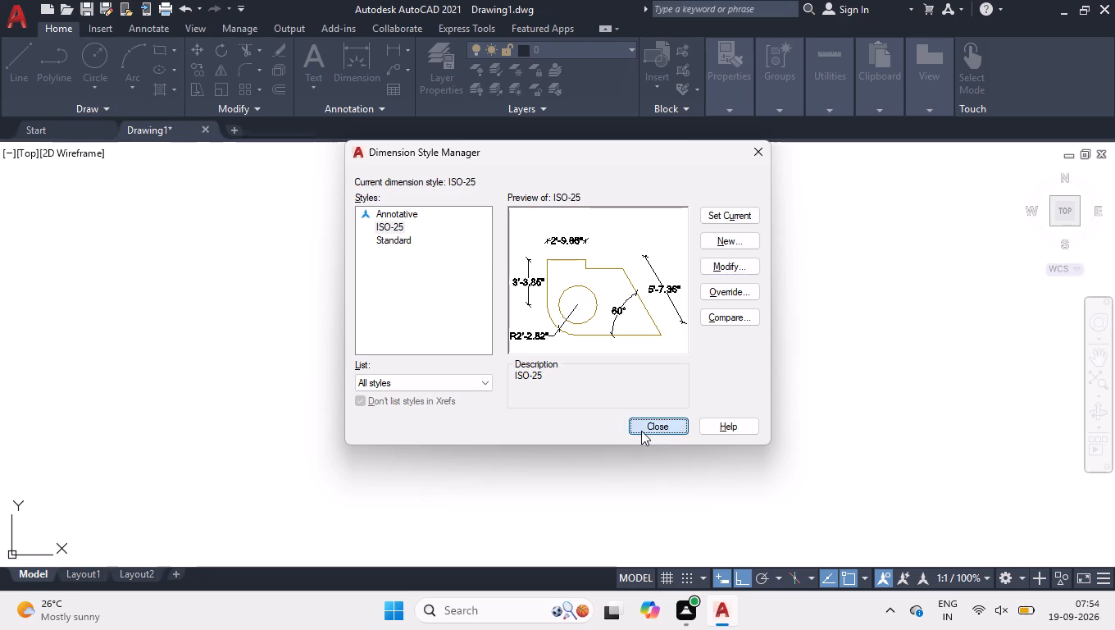
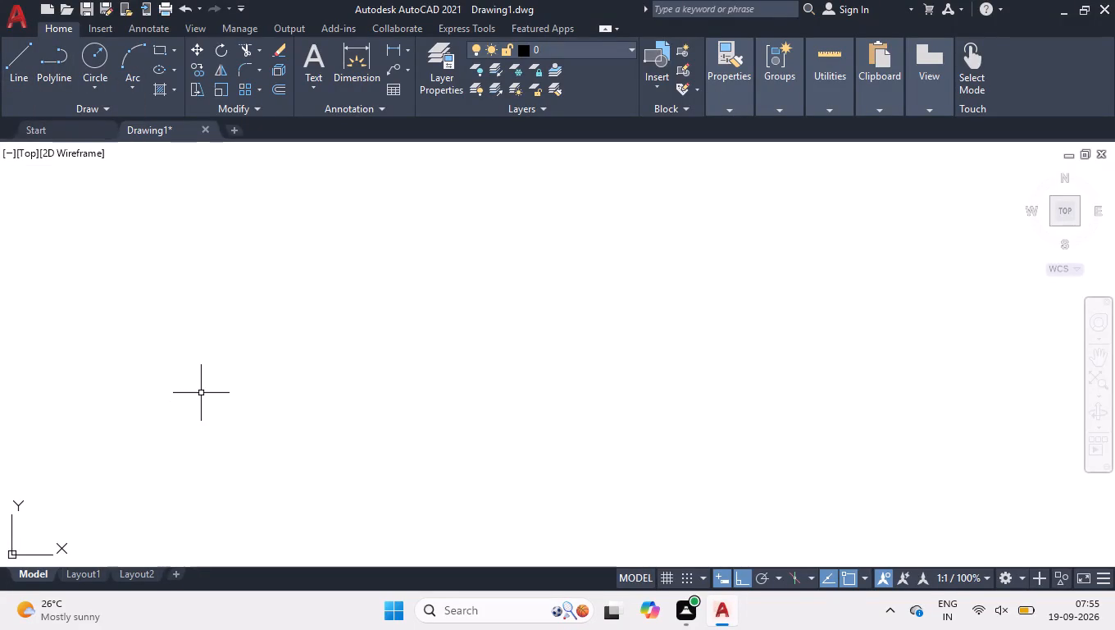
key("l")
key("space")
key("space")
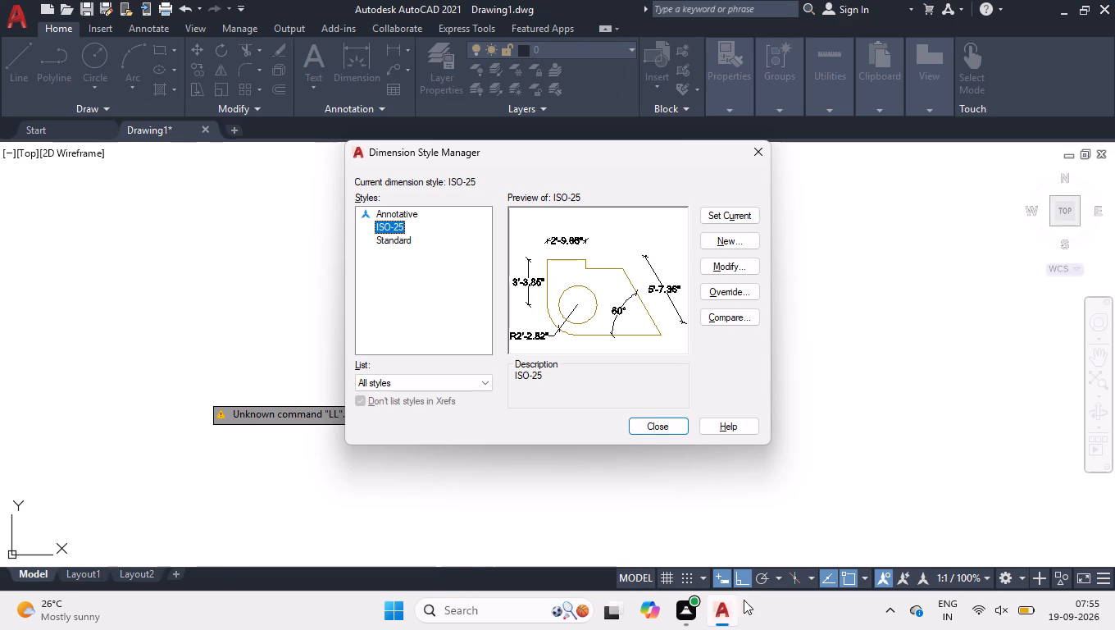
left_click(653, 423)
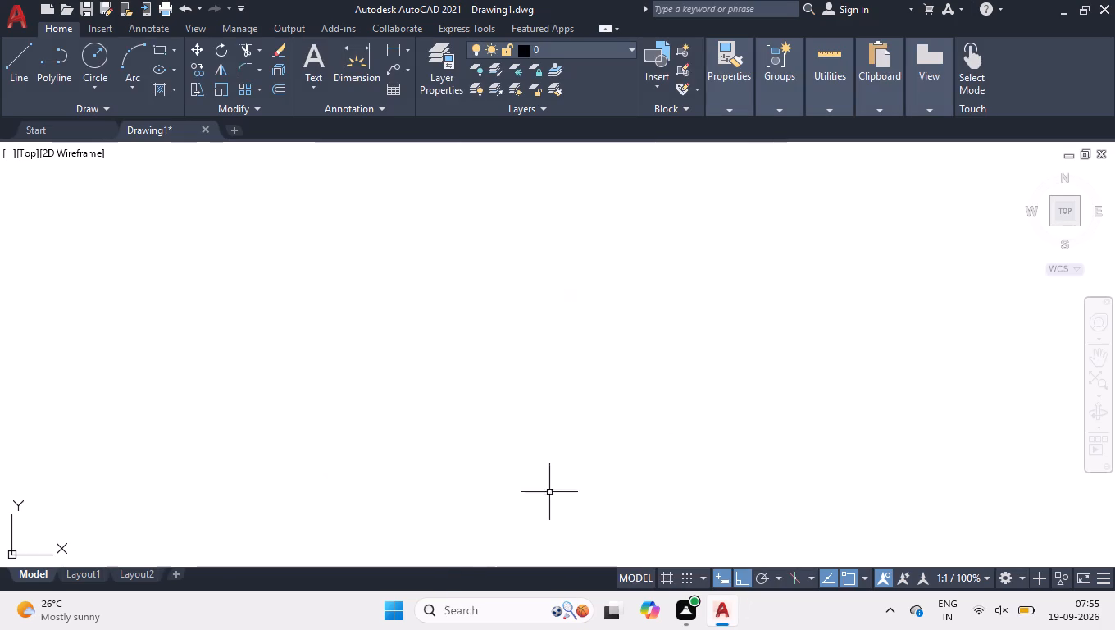
Draw a closed rectangular outline with the Line command, 25' wide and 45' high.
key("l")
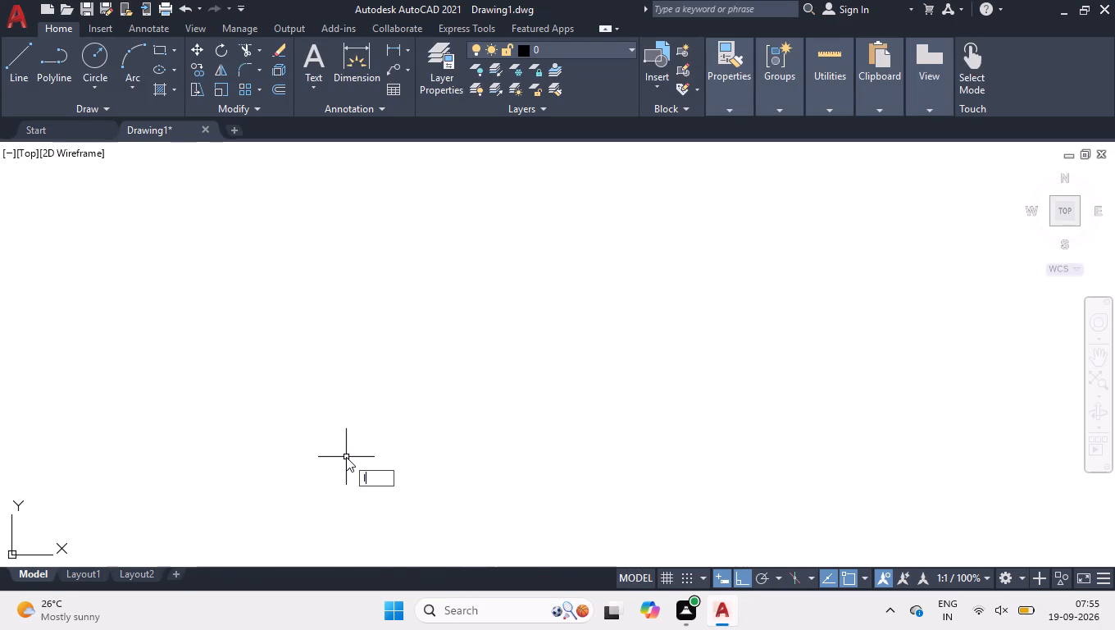
key("Return")
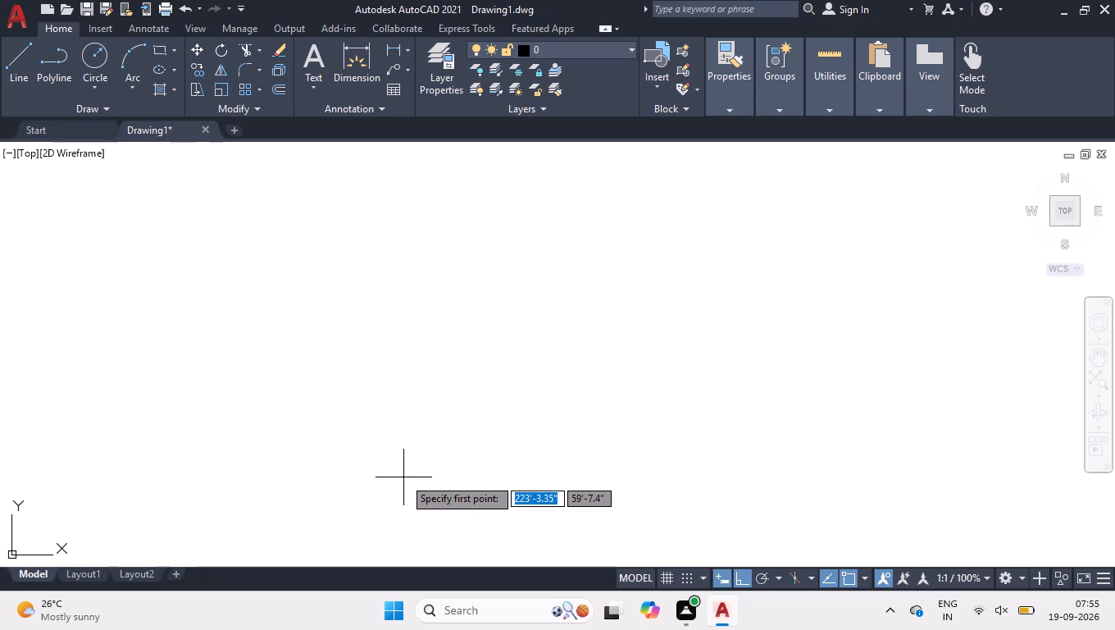
left_click(403, 477)
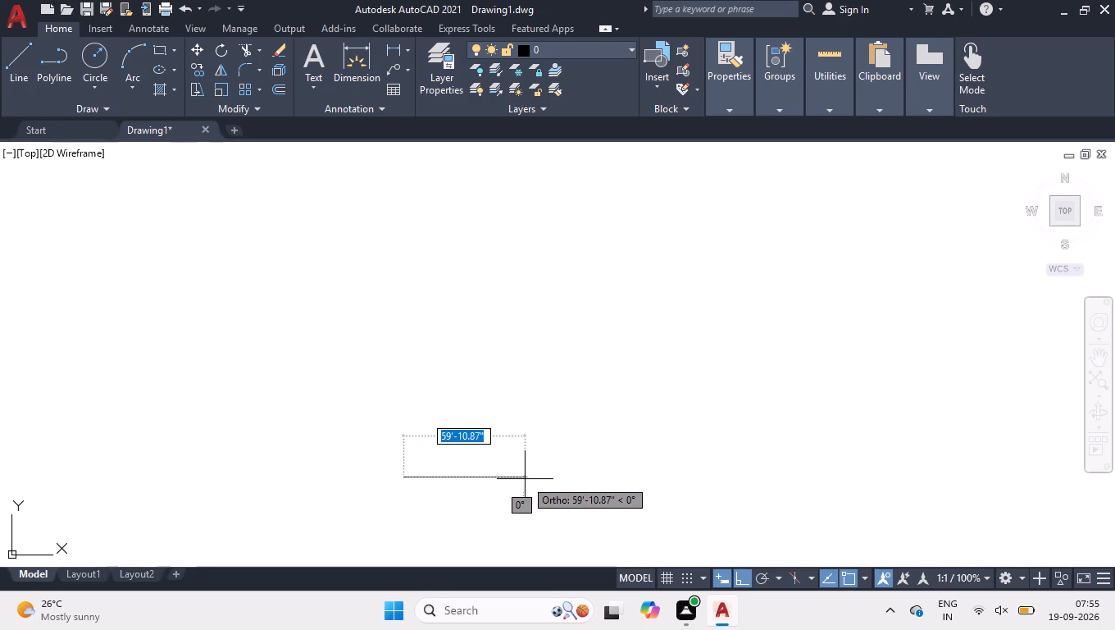
type("25'")
key("Return")
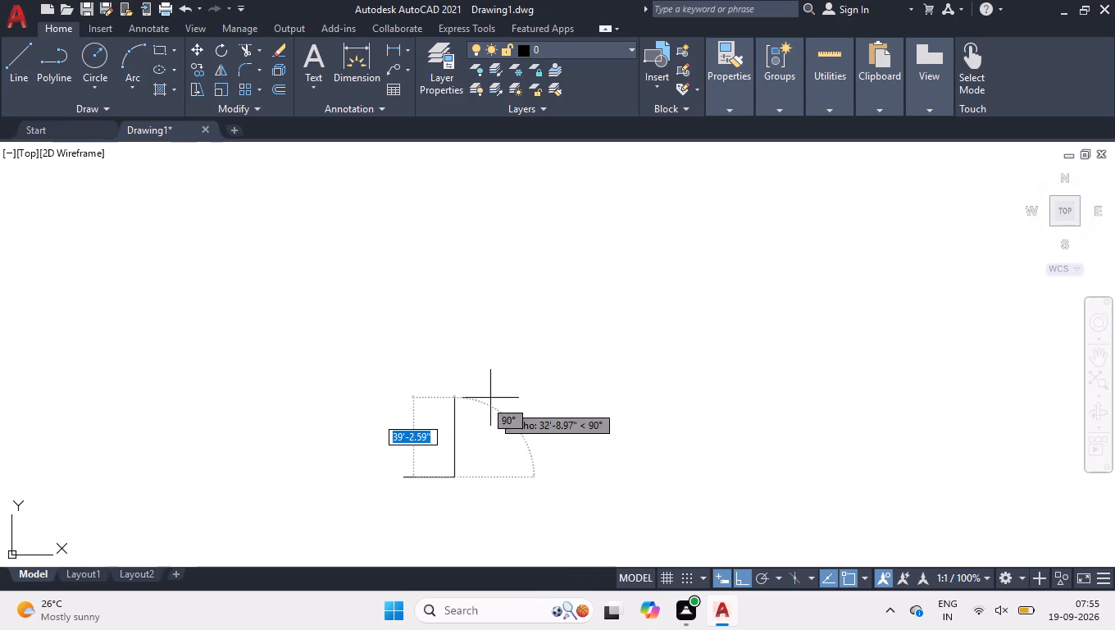
type("45")
key("apostrophe")
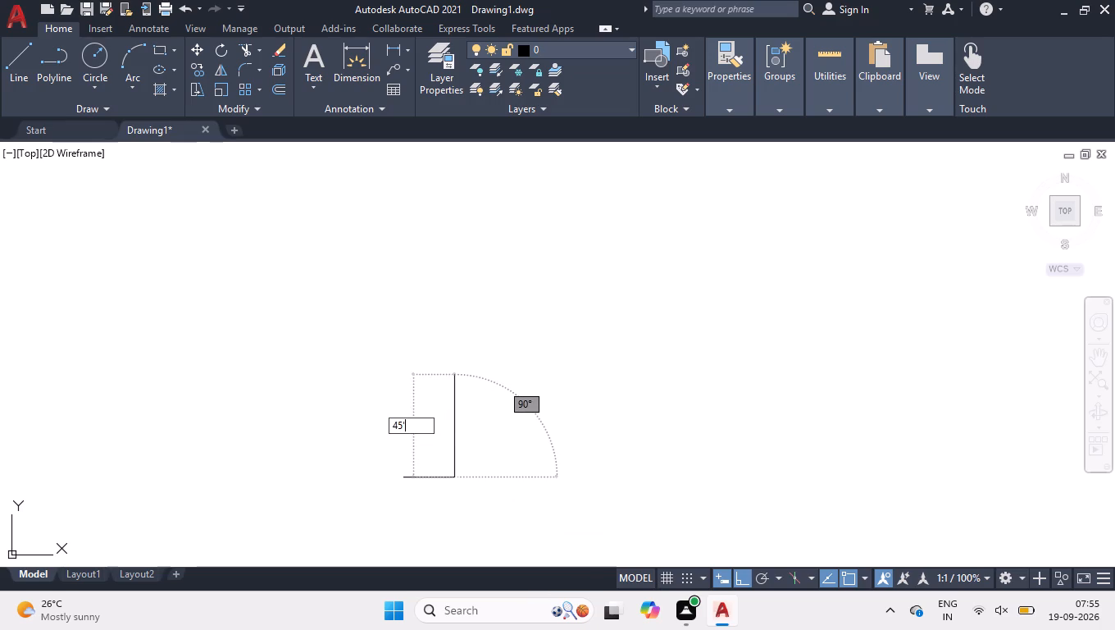
key("Return")
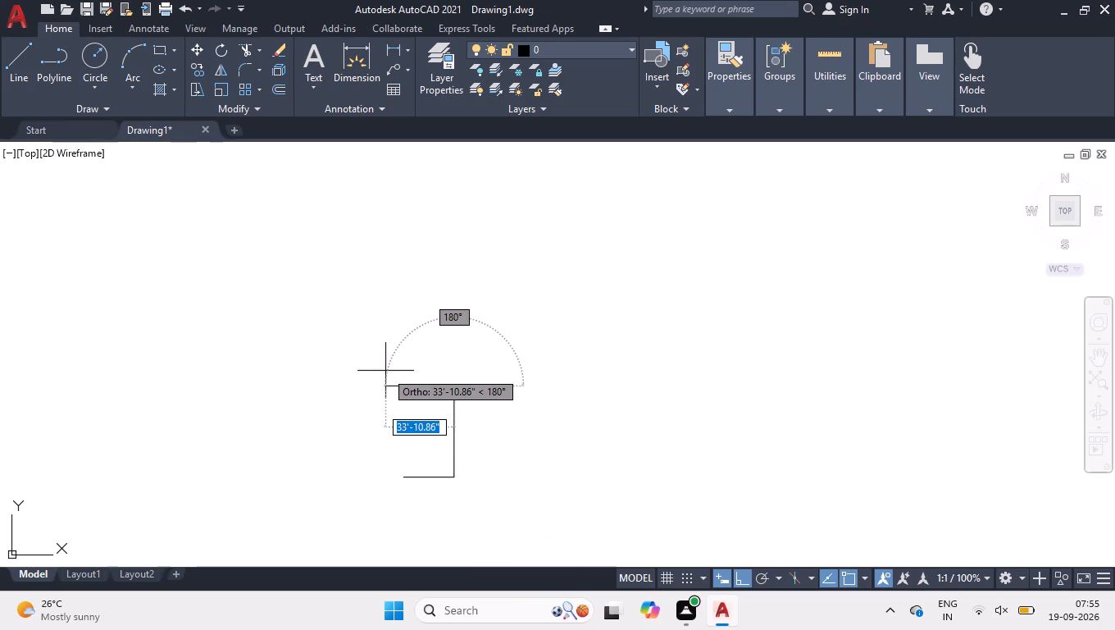
key("2")
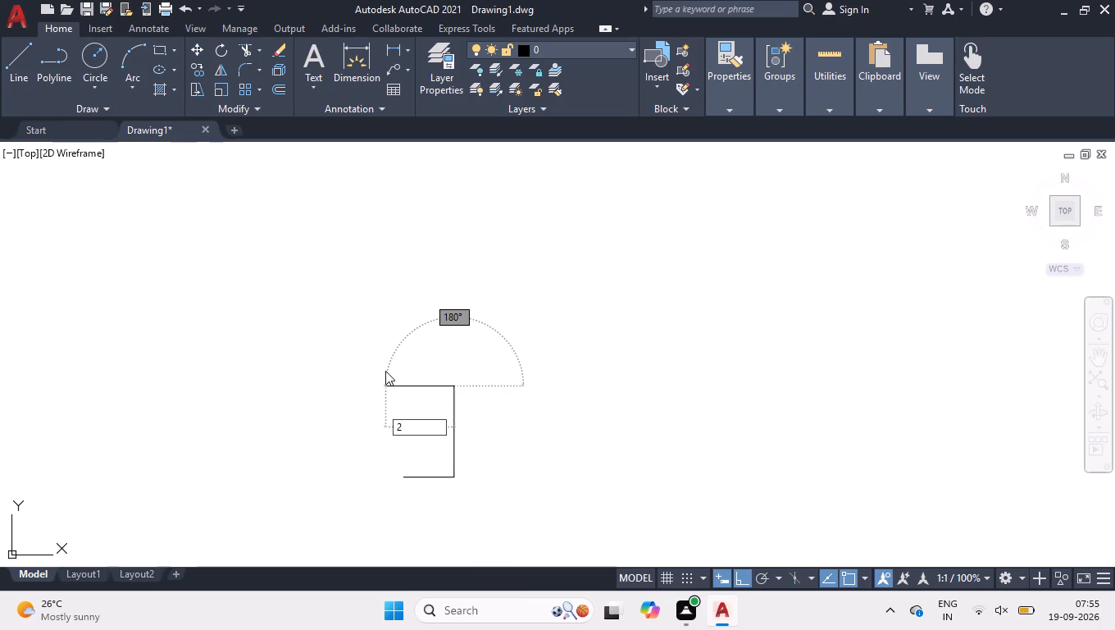
type("5'")
key("Return")
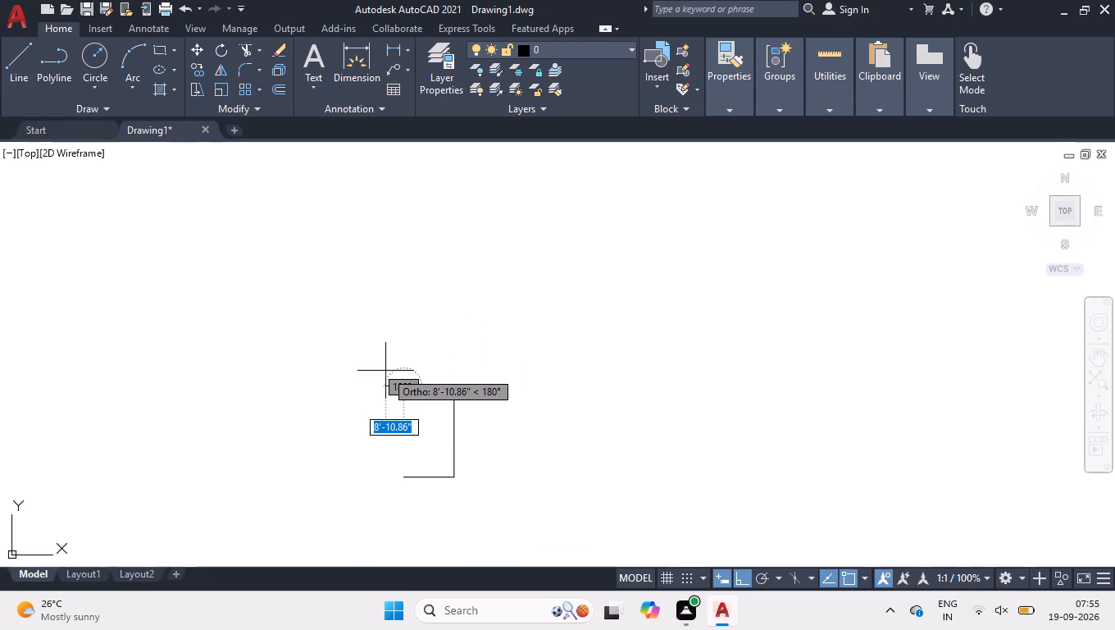
key("c")
key("Return")
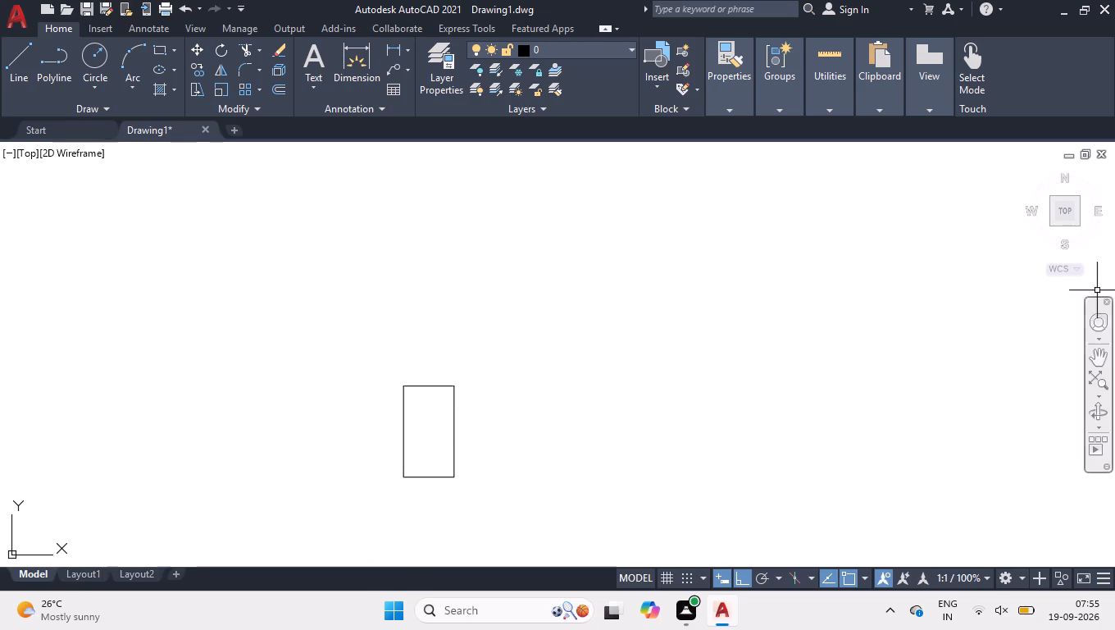
Join the four lines of the 25' by 45' outline into a single object.
left_click(1069, 216)
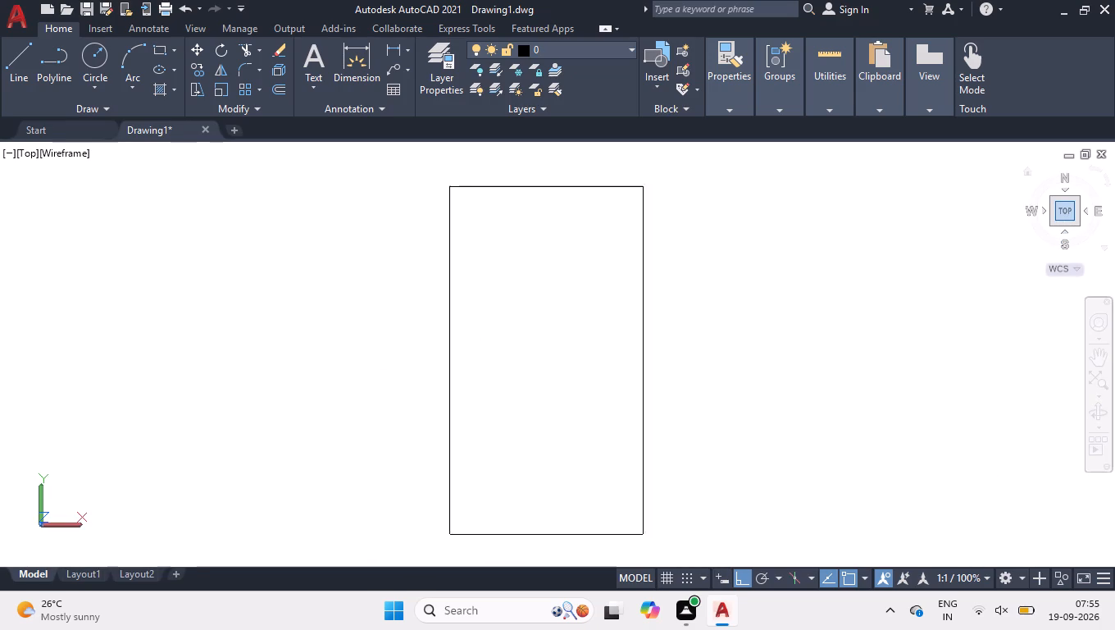
left_click(673, 149)
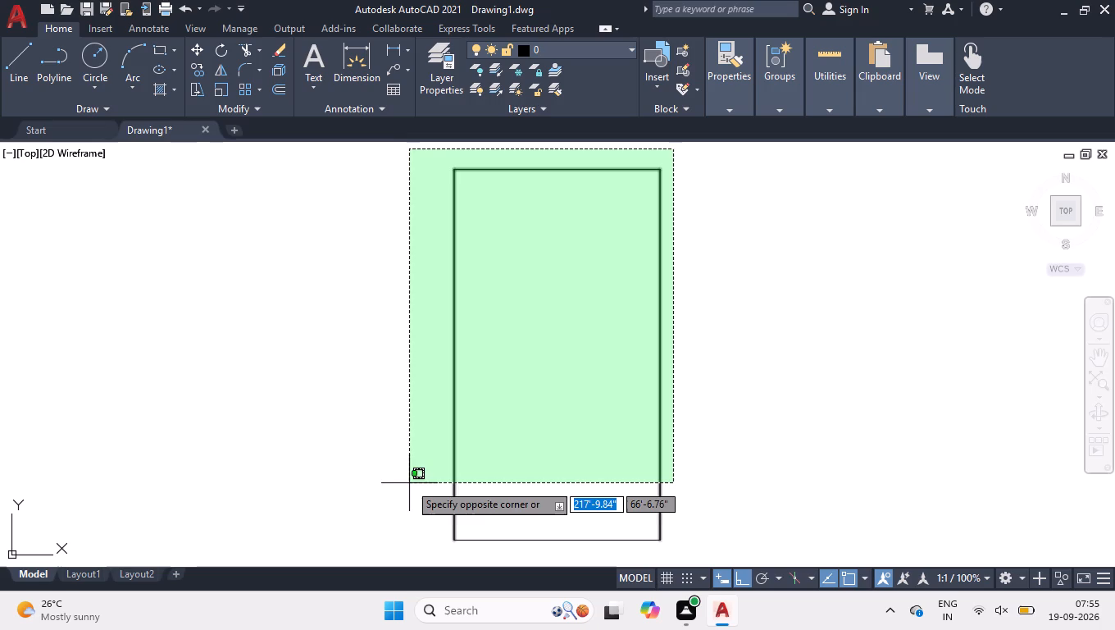
left_click(396, 555)
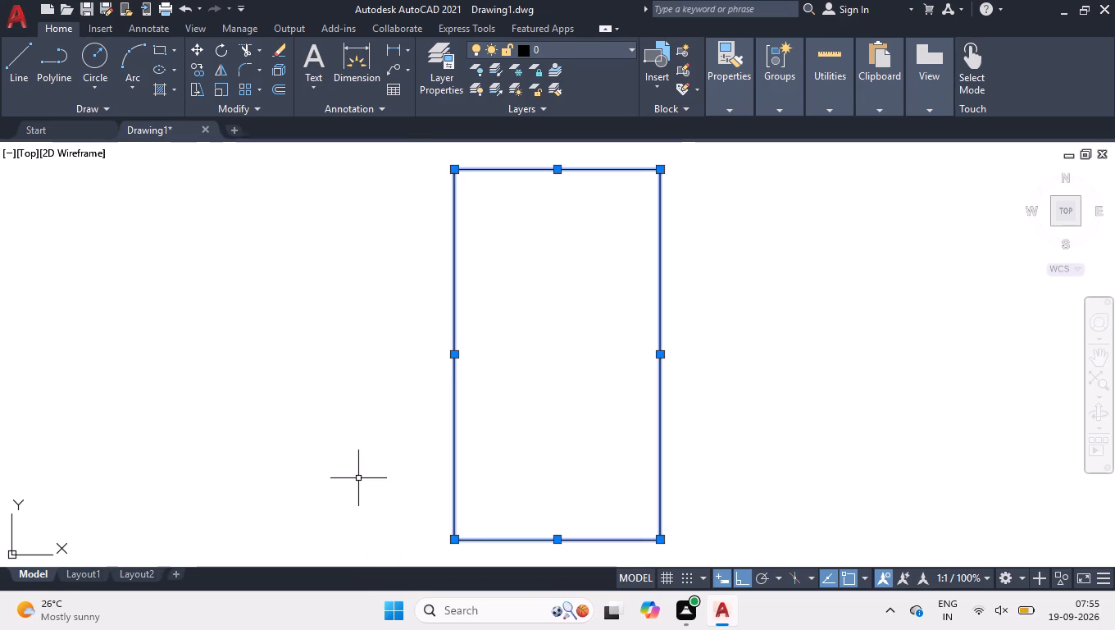
key("j")
key("Return")
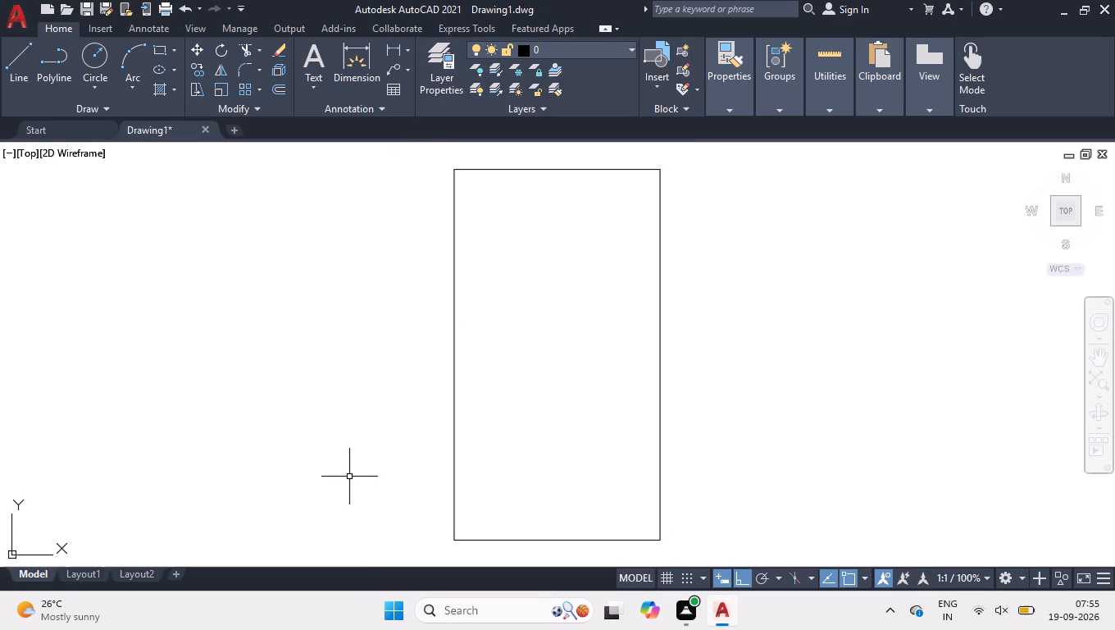
Offset the joined outline 9" inward to form the outer wall thickness.
type("off")
key("Return")
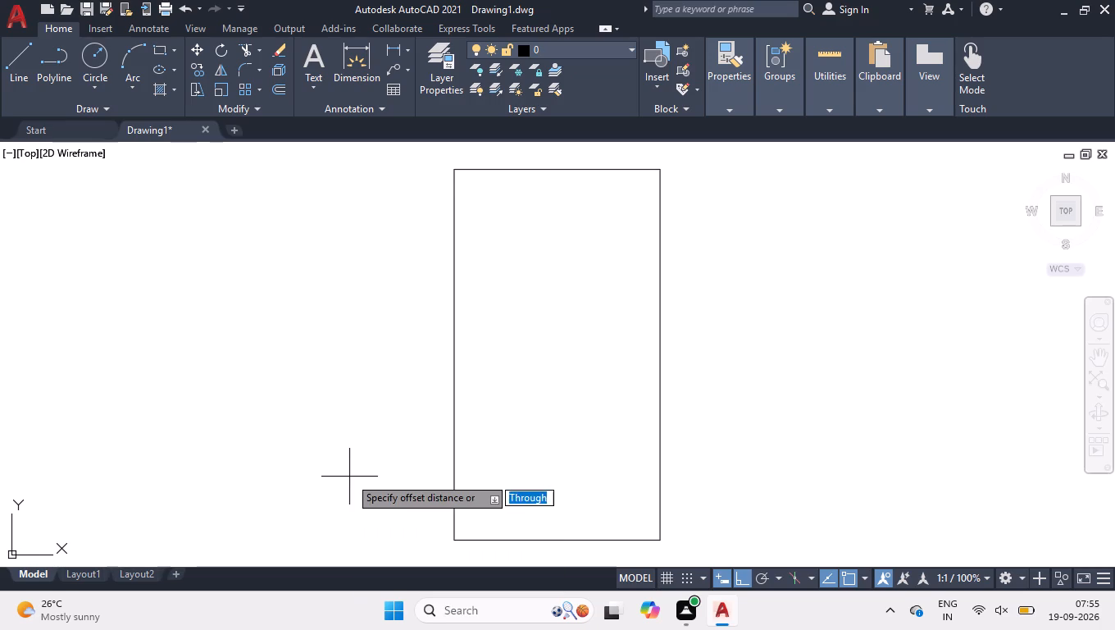
key("9")
key("Return")
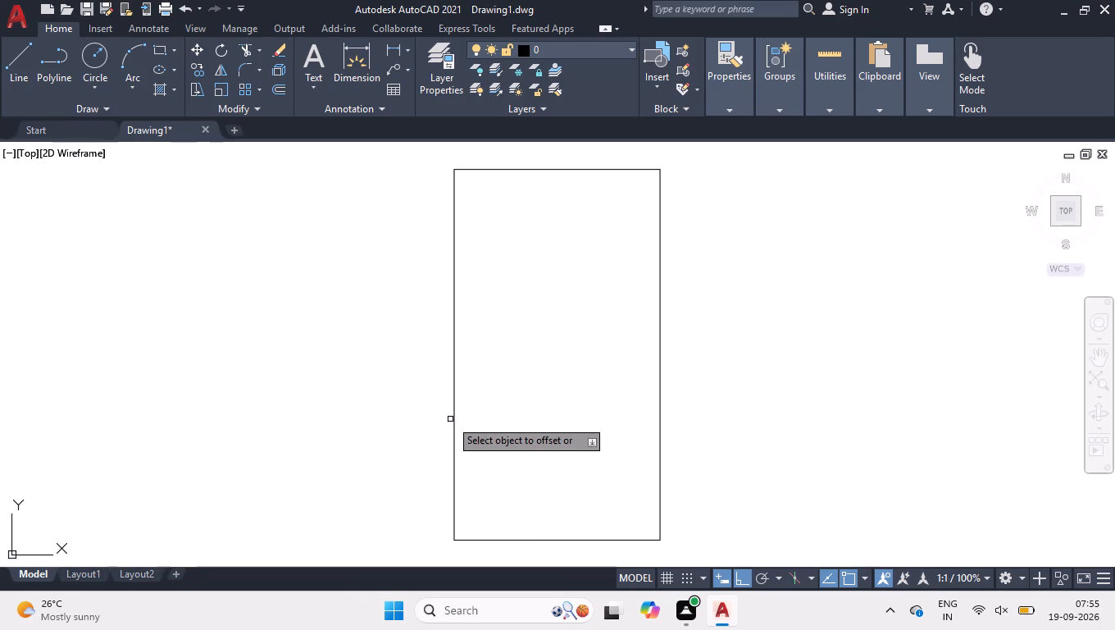
left_click(453, 412)
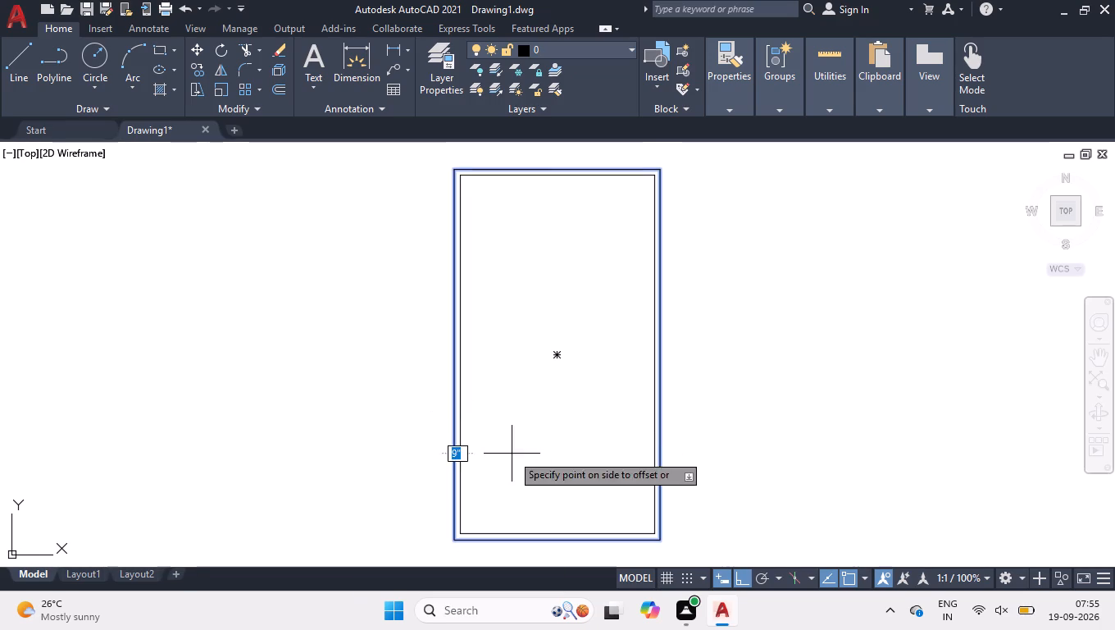
left_click(513, 454)
key("space")
Explode both the outer and inner wall rectangles into separate lines.
left_click_drag(526, 389, 505, 399)
left_click(337, 390)
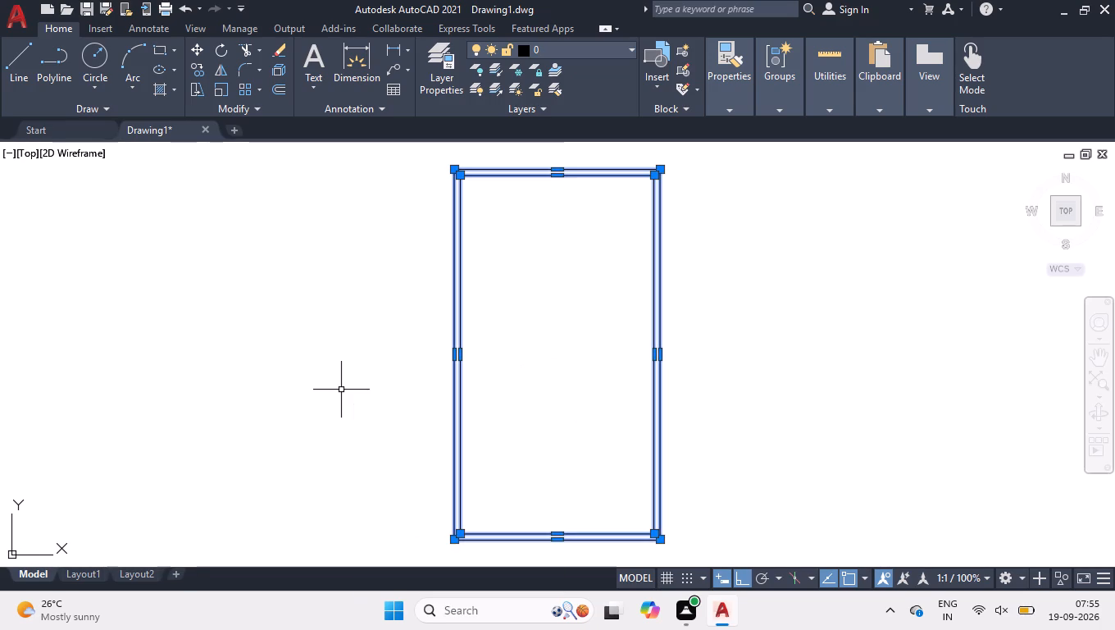
type("explo")
key("Return")
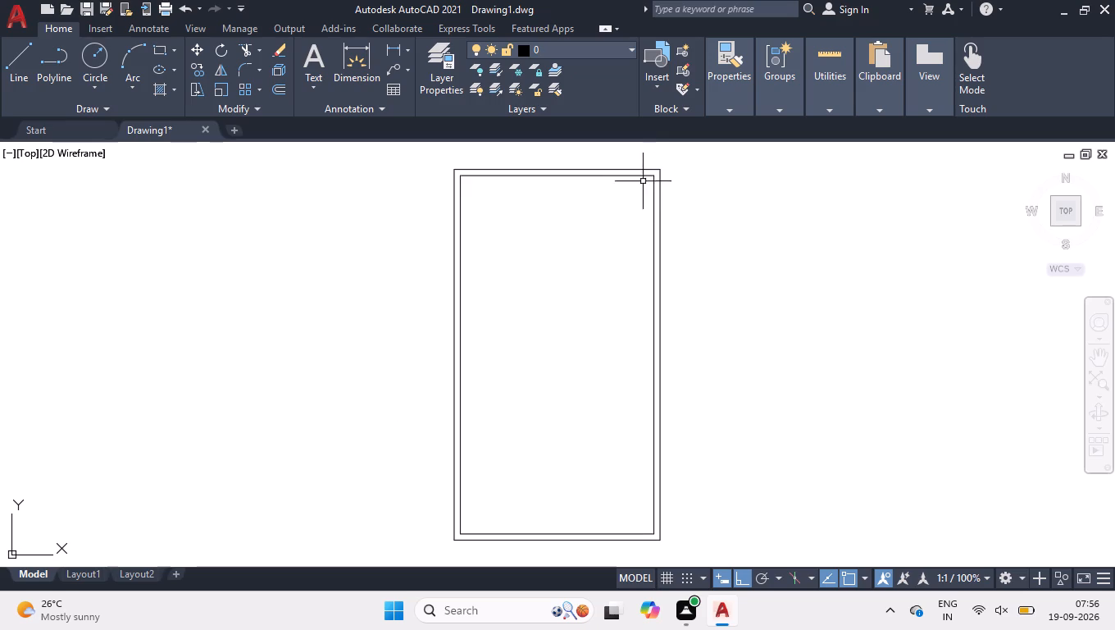
Offset the inner line of the top wall 5' downward.
scroll(639, 166, "up", 2)
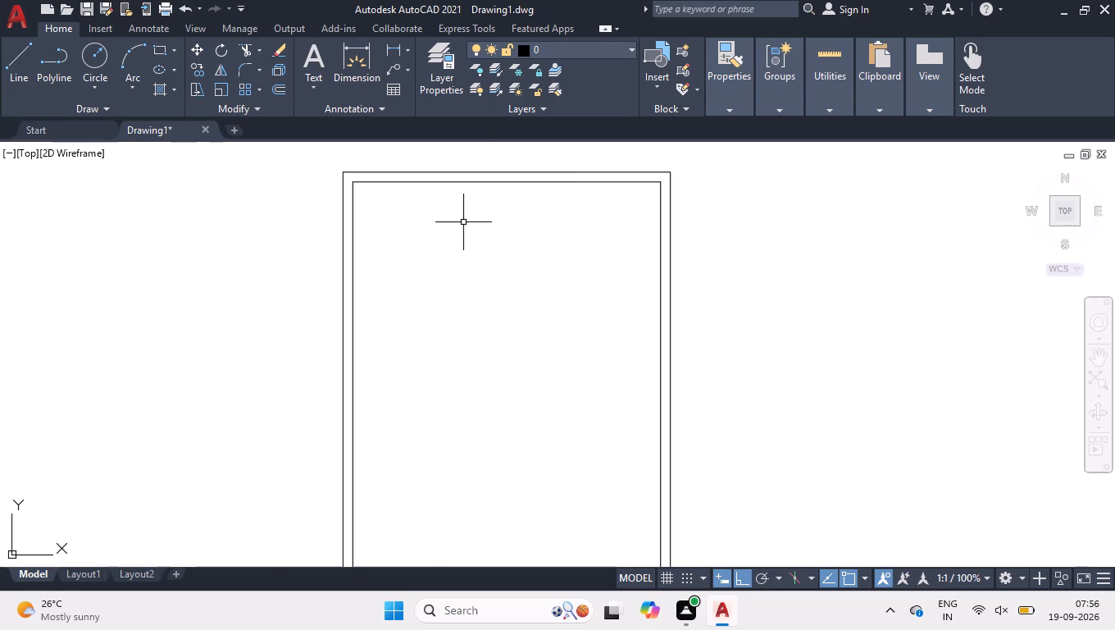
scroll(482, 162, "up", 2)
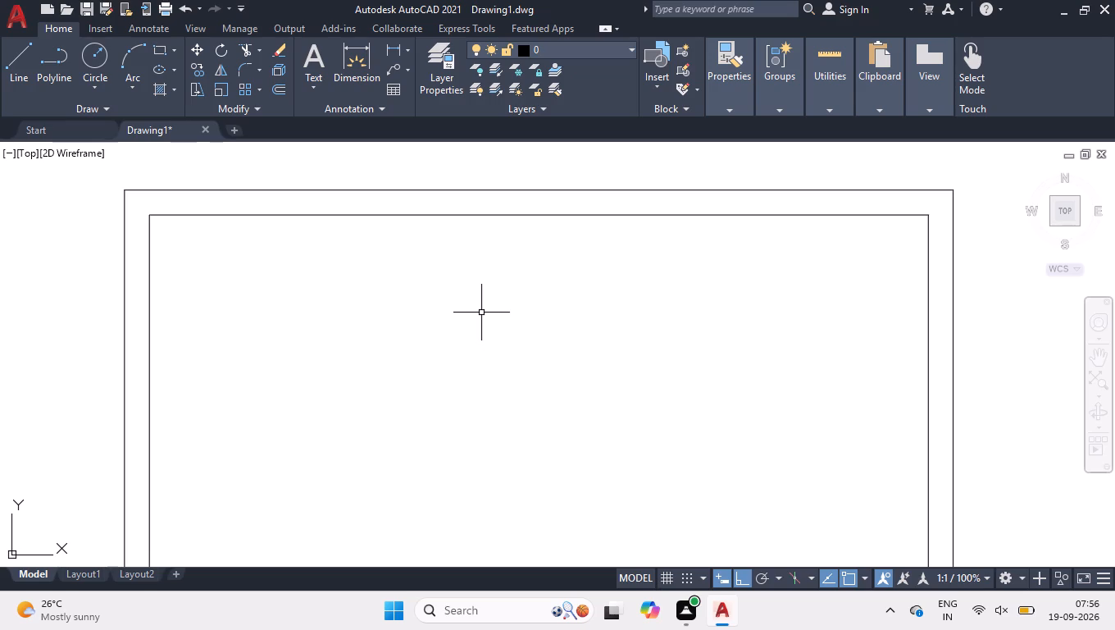
type("off")
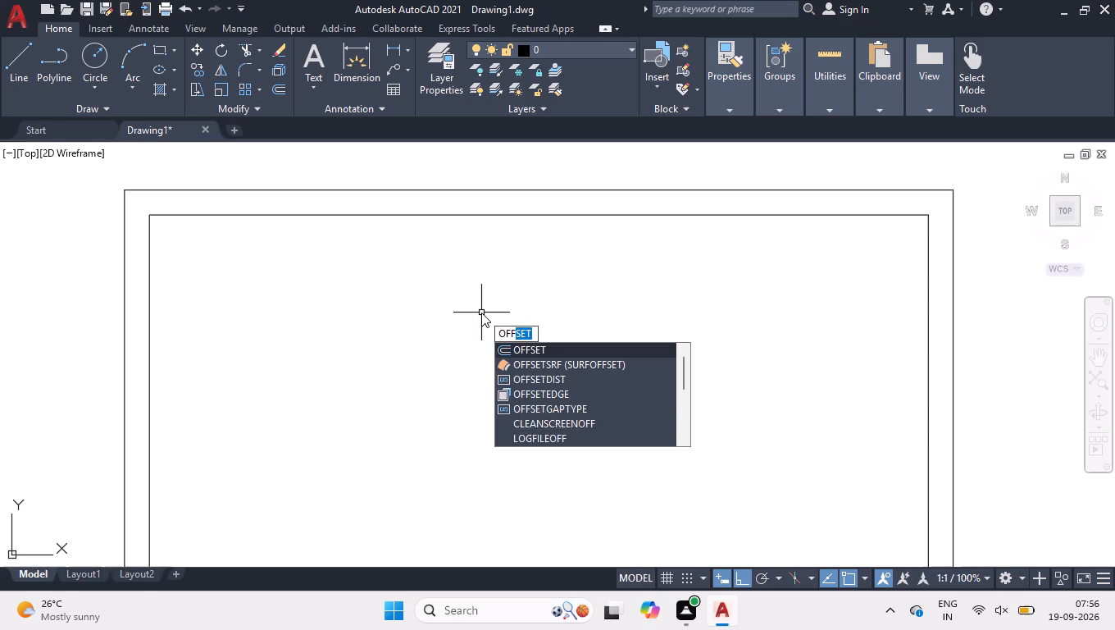
key("Return")
type("5'")
key("Return")
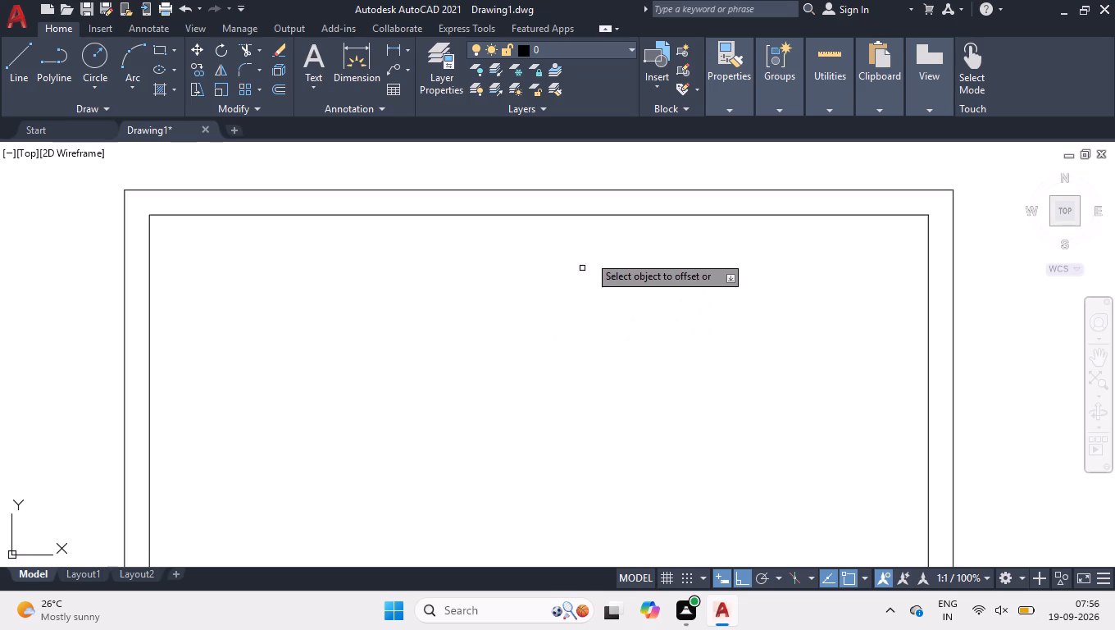
left_click(600, 217)
left_click(580, 297)
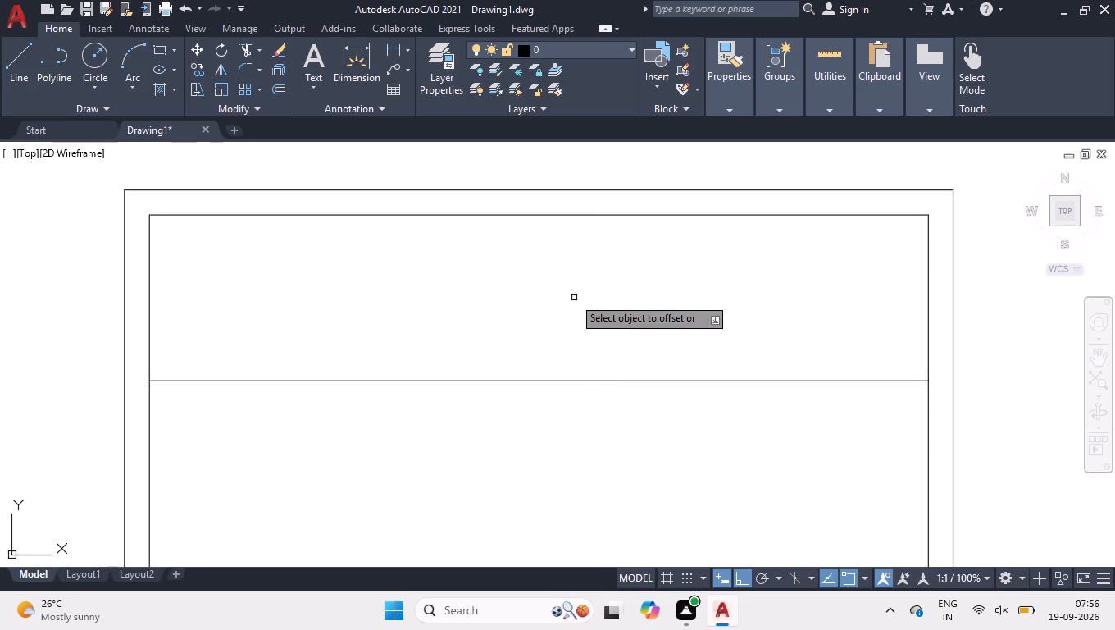
Offset the new horizontal line below the top wall another 12'4" downward.
scroll(553, 274, "down", 2)
scroll(543, 356, "up", 2)
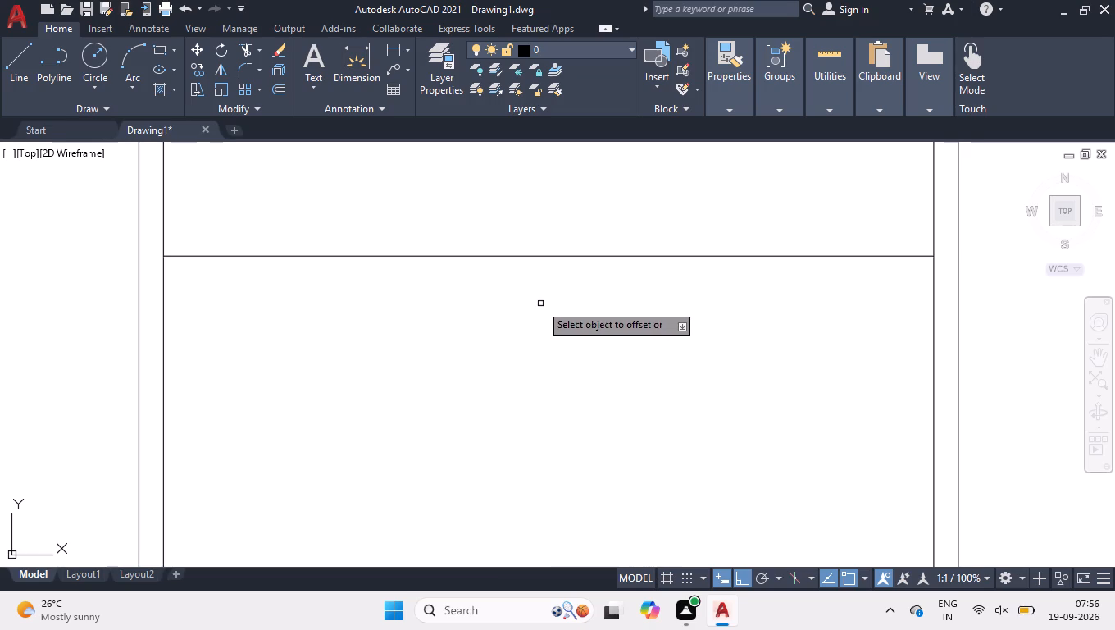
left_click(538, 256)
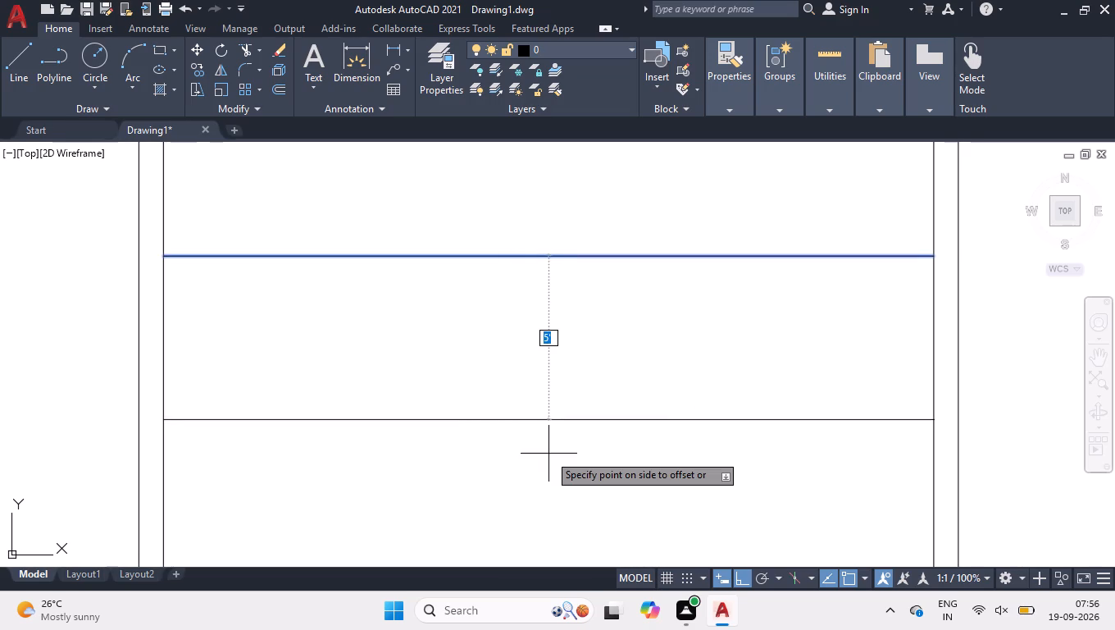
type("12'4")
key("Return")
Offset the lower interior horizontal line 5' downward.
scroll(580, 249, "down", 5)
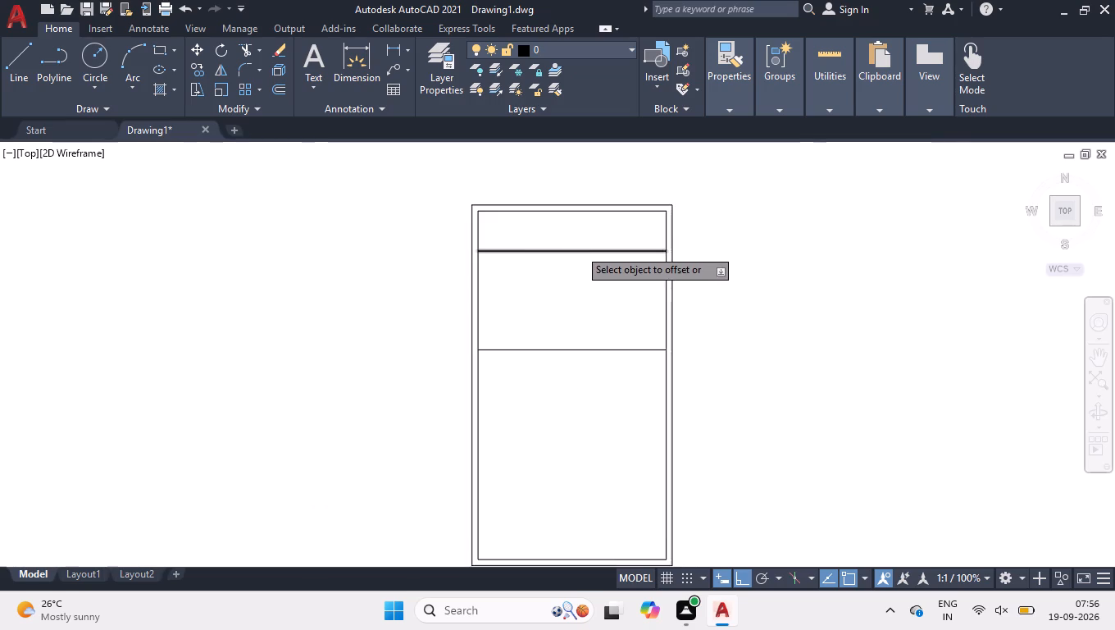
scroll(558, 253, "up", 5)
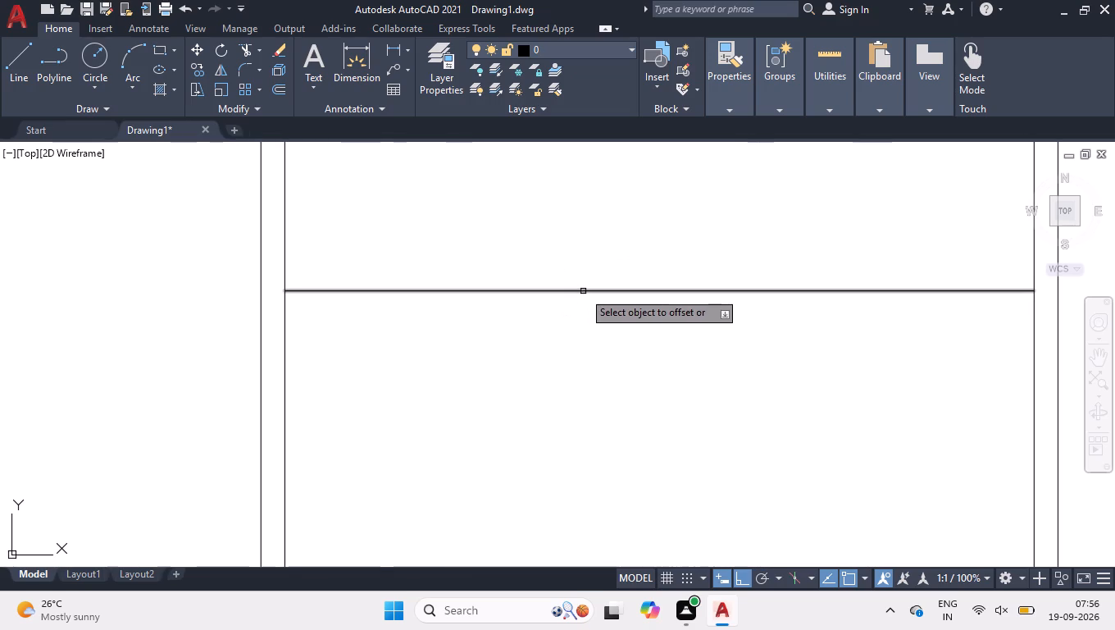
left_click(583, 290)
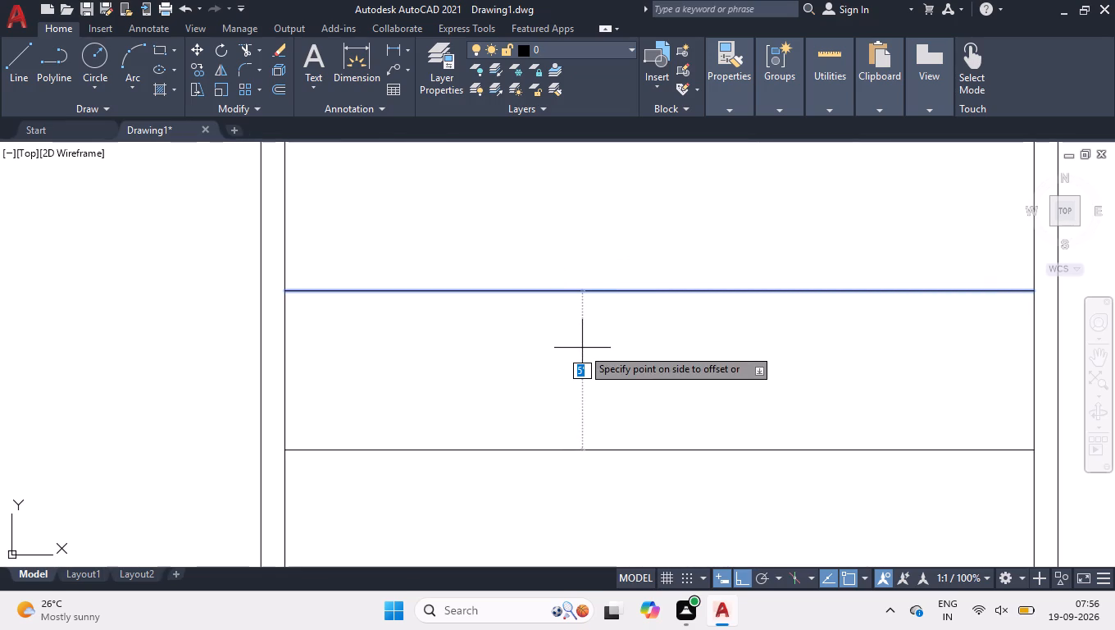
key("5")
key("apostrophe")
key("Return")
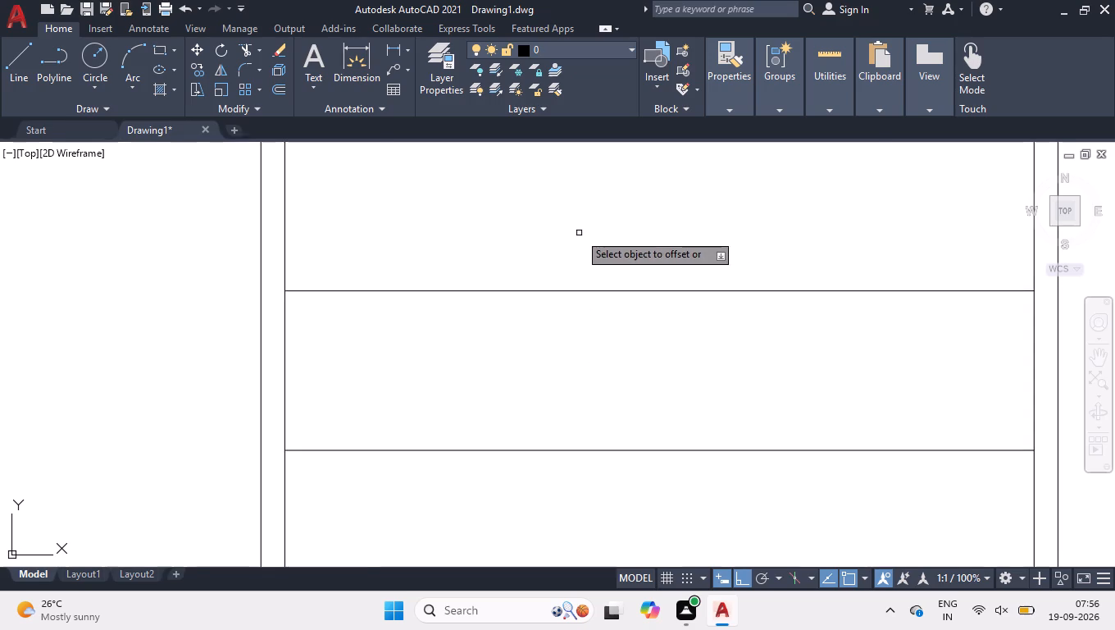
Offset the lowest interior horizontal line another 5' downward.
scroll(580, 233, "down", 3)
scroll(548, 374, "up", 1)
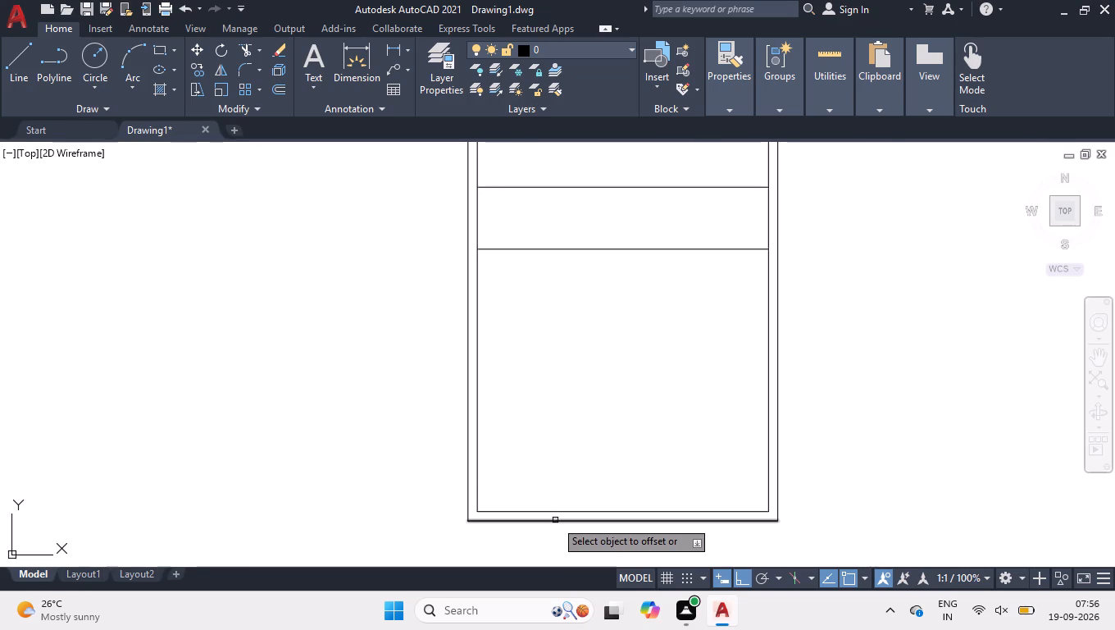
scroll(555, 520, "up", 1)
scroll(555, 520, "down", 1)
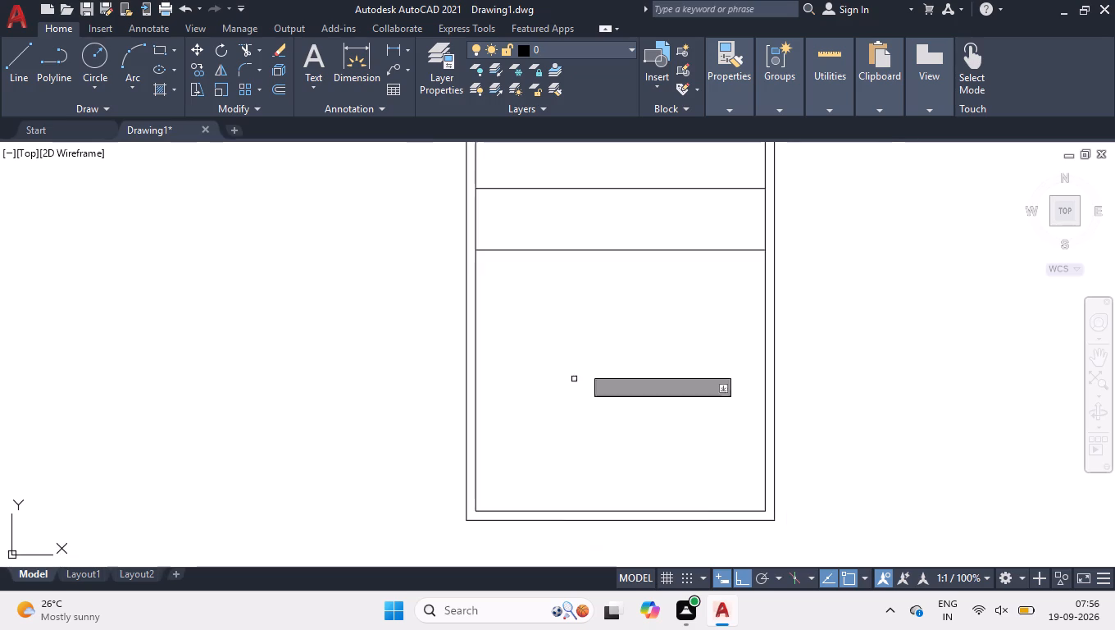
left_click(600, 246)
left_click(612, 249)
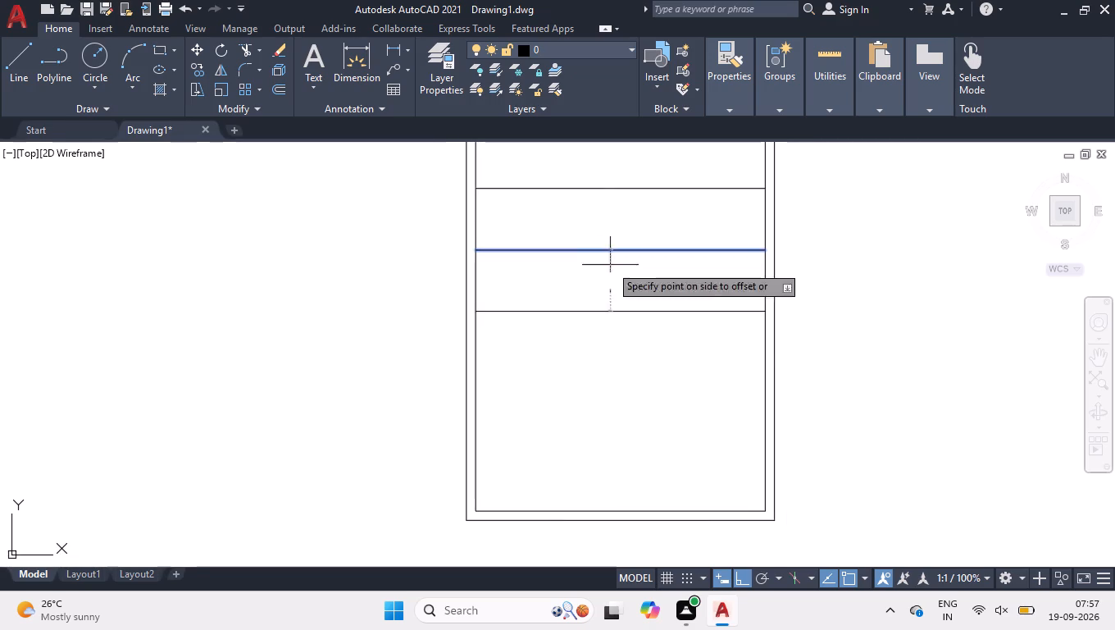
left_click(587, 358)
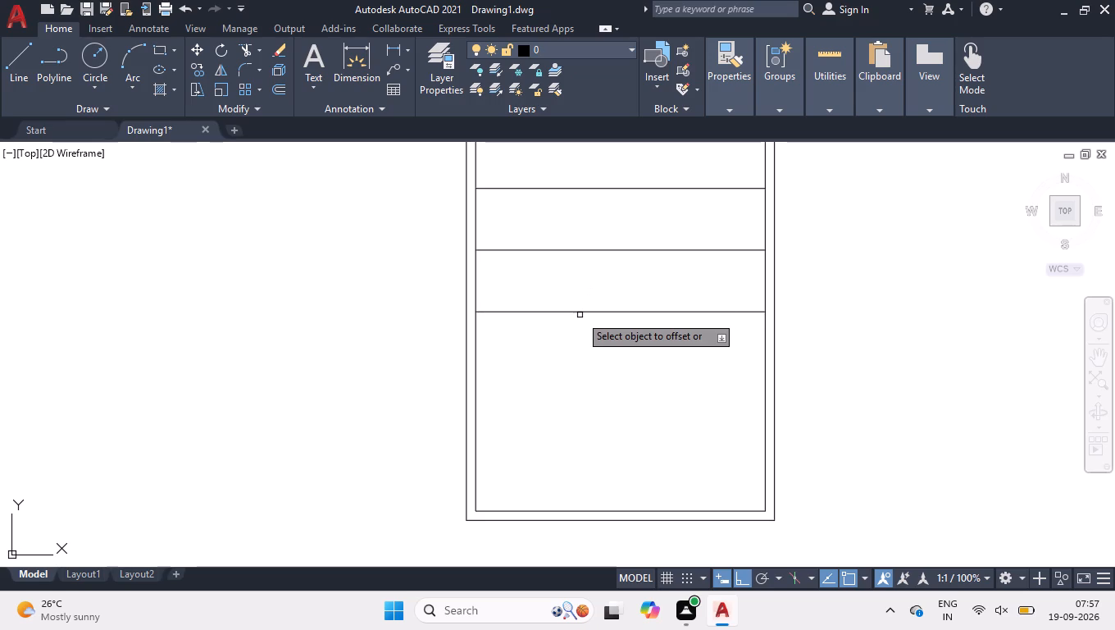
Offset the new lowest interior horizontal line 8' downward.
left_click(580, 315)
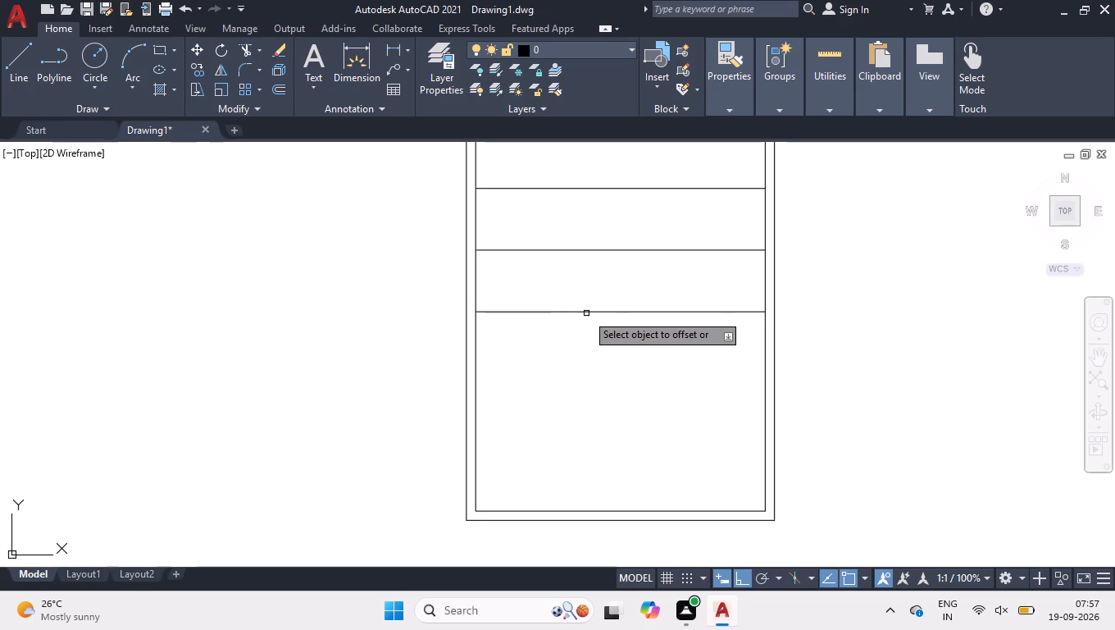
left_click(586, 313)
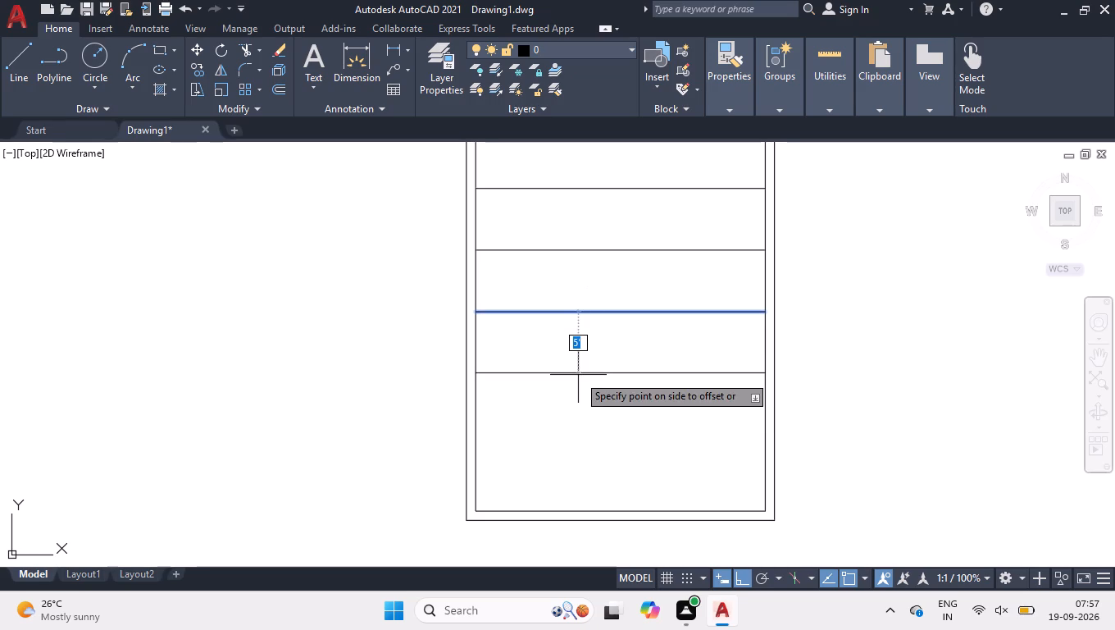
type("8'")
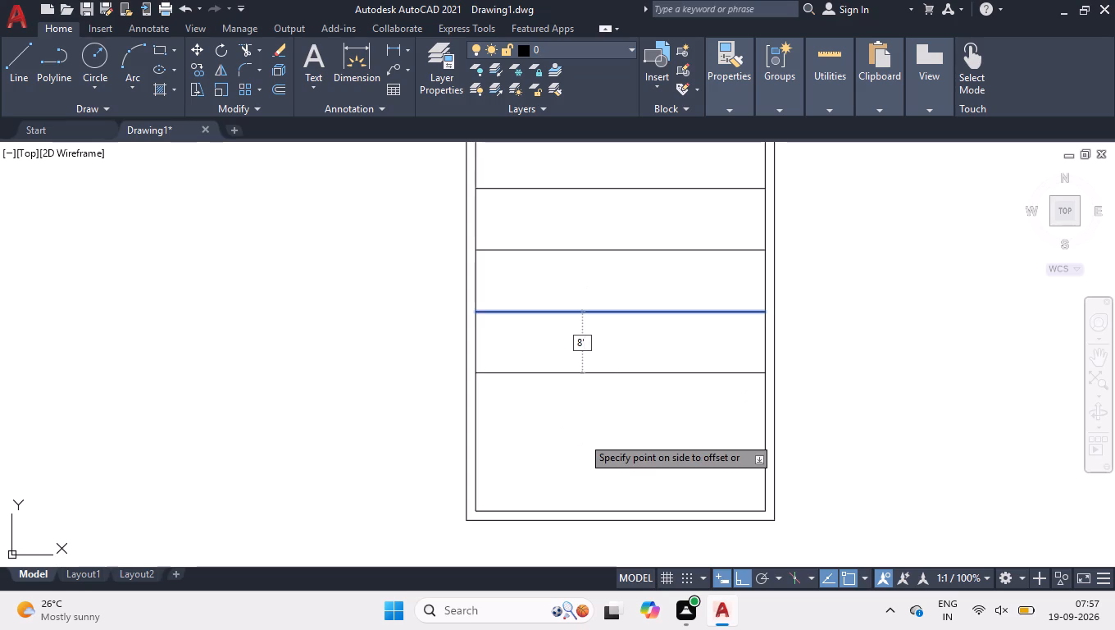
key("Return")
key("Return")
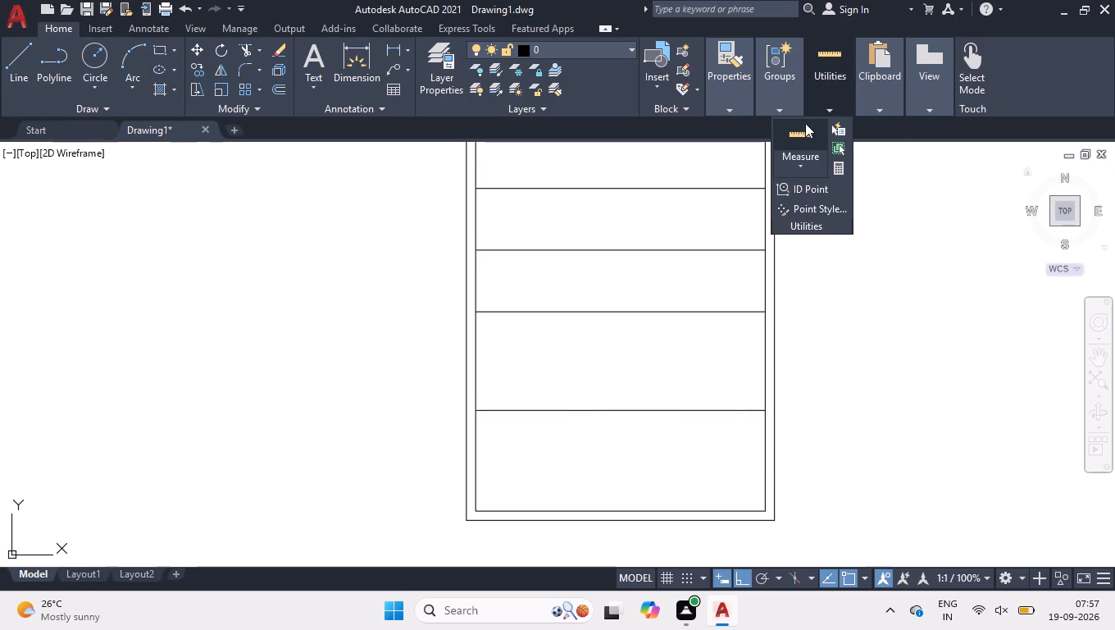
Measure the space between the lowest interior line and the bottom wall.
left_click(804, 134)
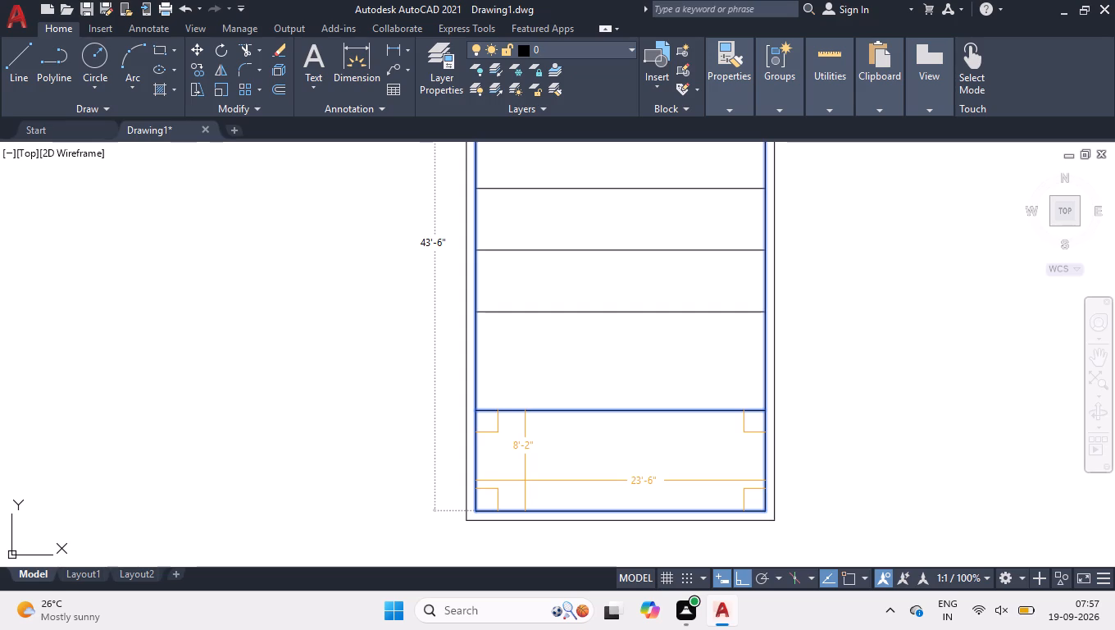
key("Return")
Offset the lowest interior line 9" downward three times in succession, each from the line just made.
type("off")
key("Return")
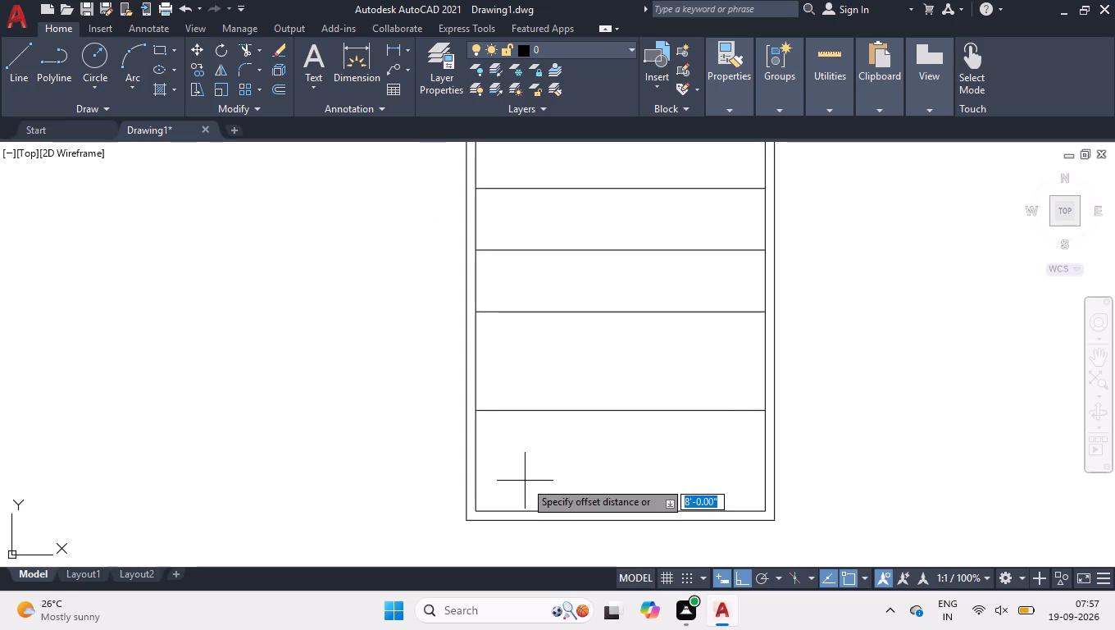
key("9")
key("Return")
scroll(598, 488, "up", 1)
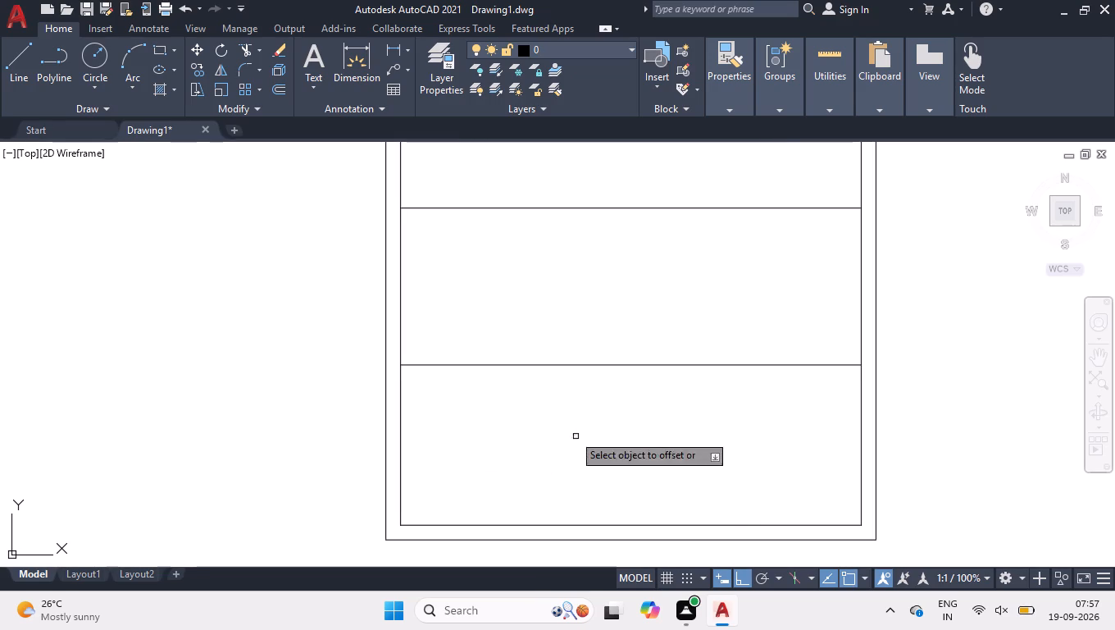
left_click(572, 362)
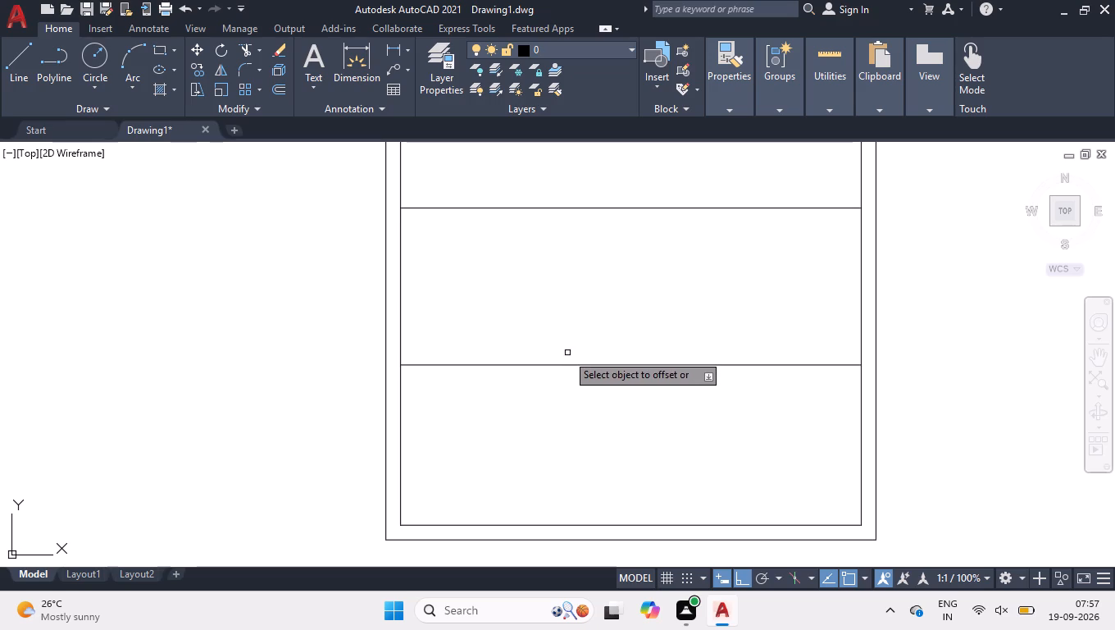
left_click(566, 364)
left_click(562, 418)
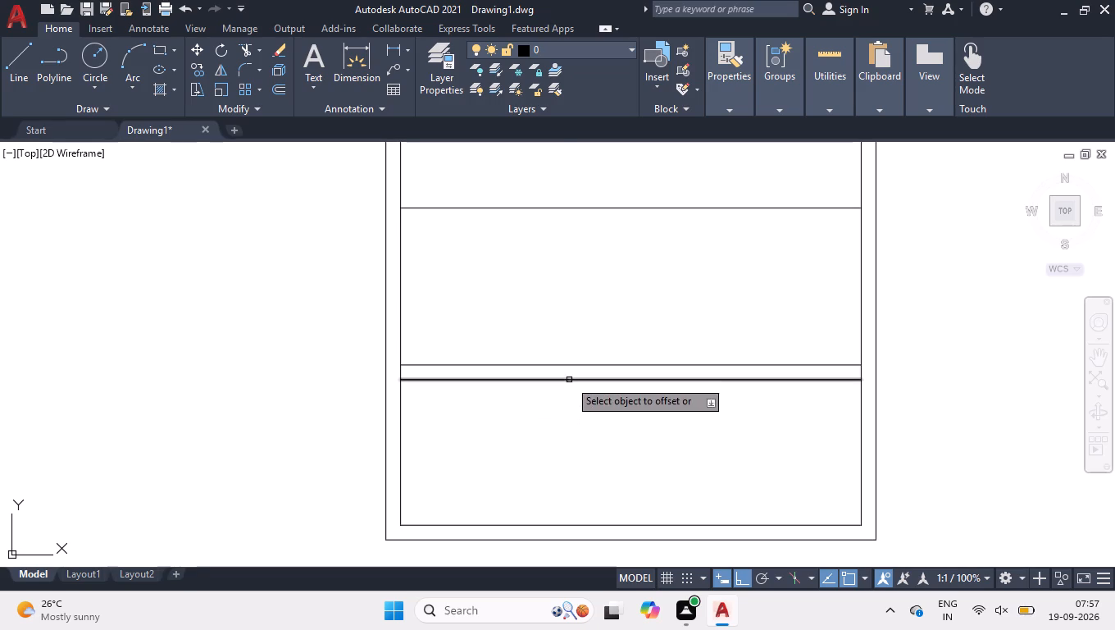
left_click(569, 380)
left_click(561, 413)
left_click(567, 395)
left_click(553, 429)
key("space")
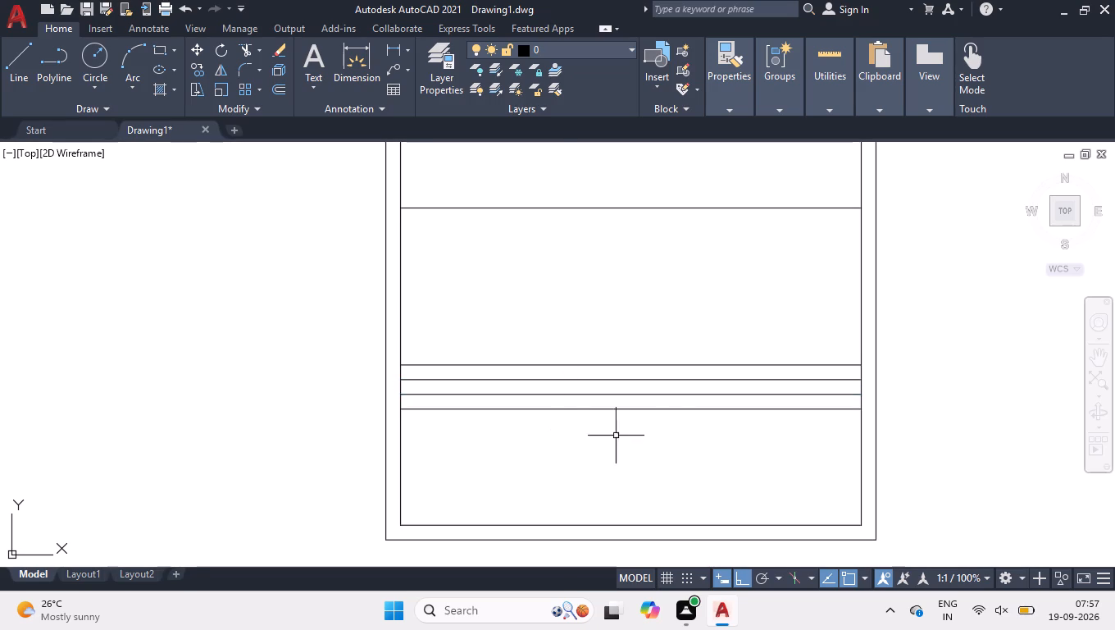
Measure the remaining space between the lowest offset line and the bottom wall.
left_click(813, 130)
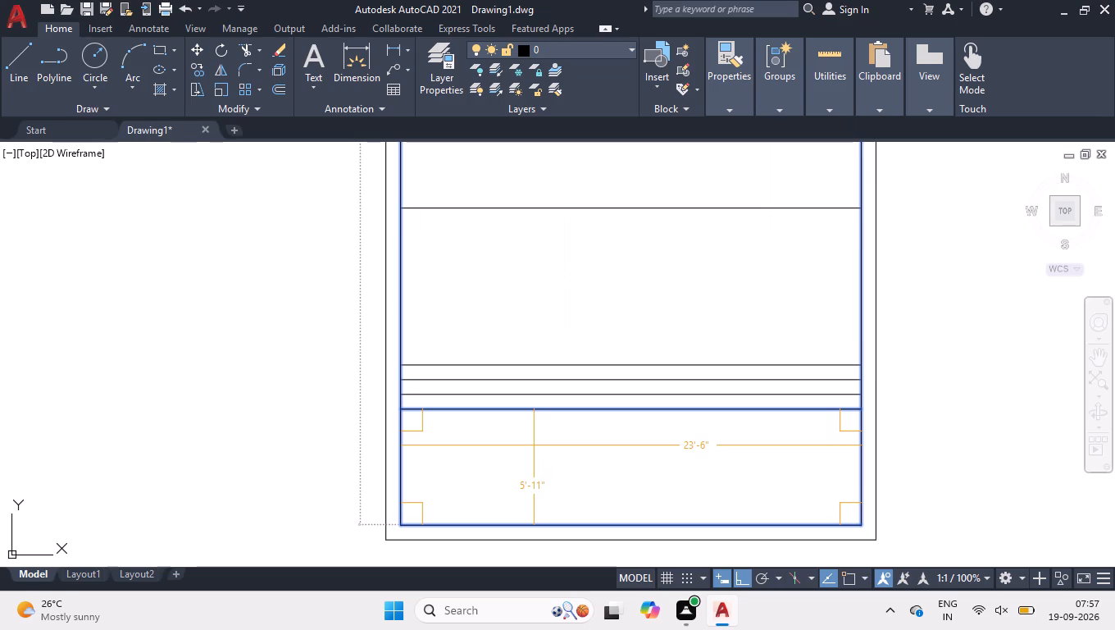
key("space")
Delete all interior horizontal lines below the first one under the top wall.
scroll(534, 445, "down", 3)
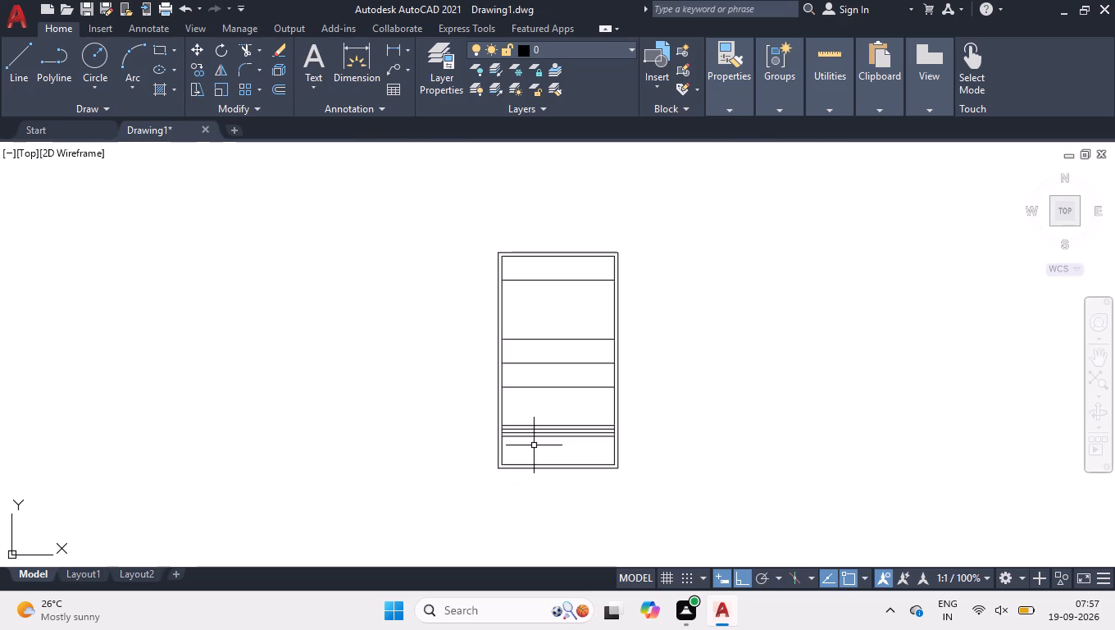
left_click_drag(606, 317, 577, 408)
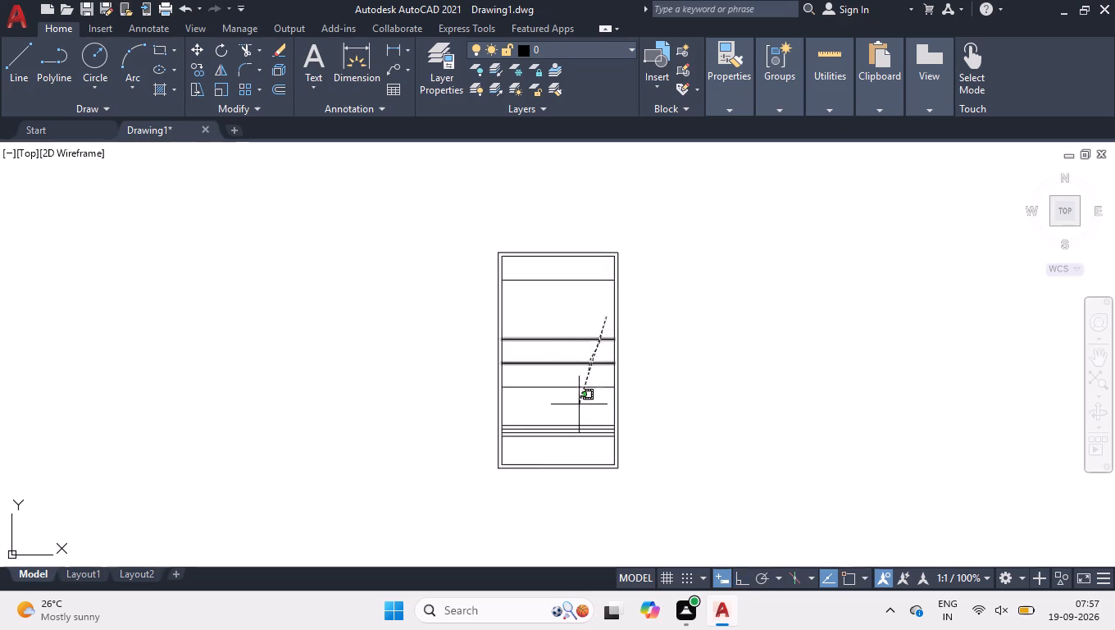
left_click_drag(577, 408, 573, 415)
left_click_drag(575, 411, 569, 435)
left_click(555, 443)
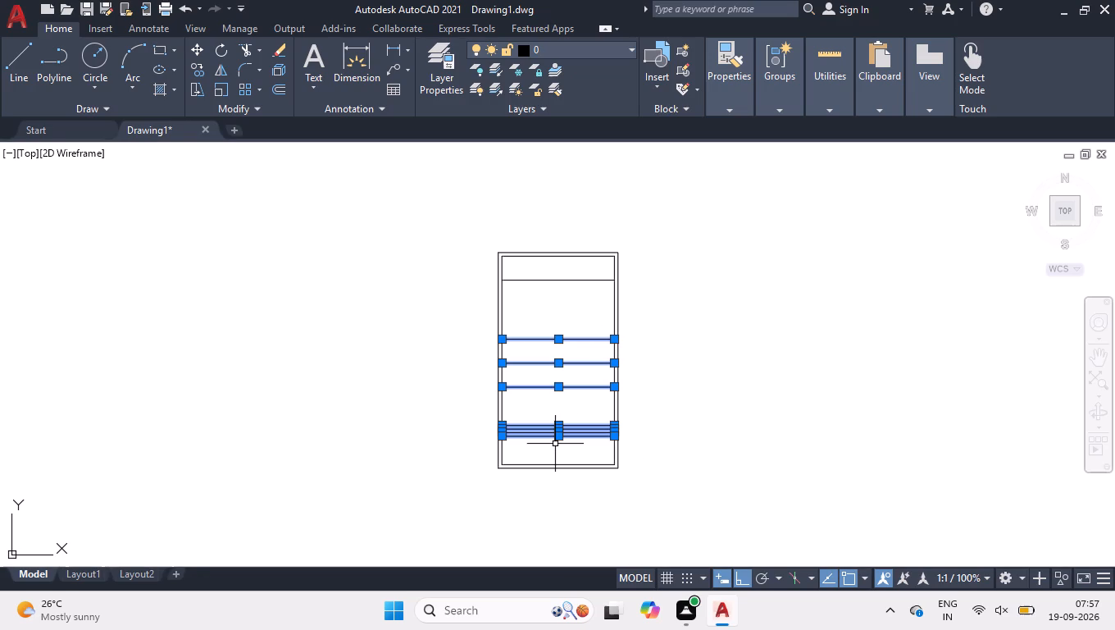
key("BackSpace")
key("Delete")
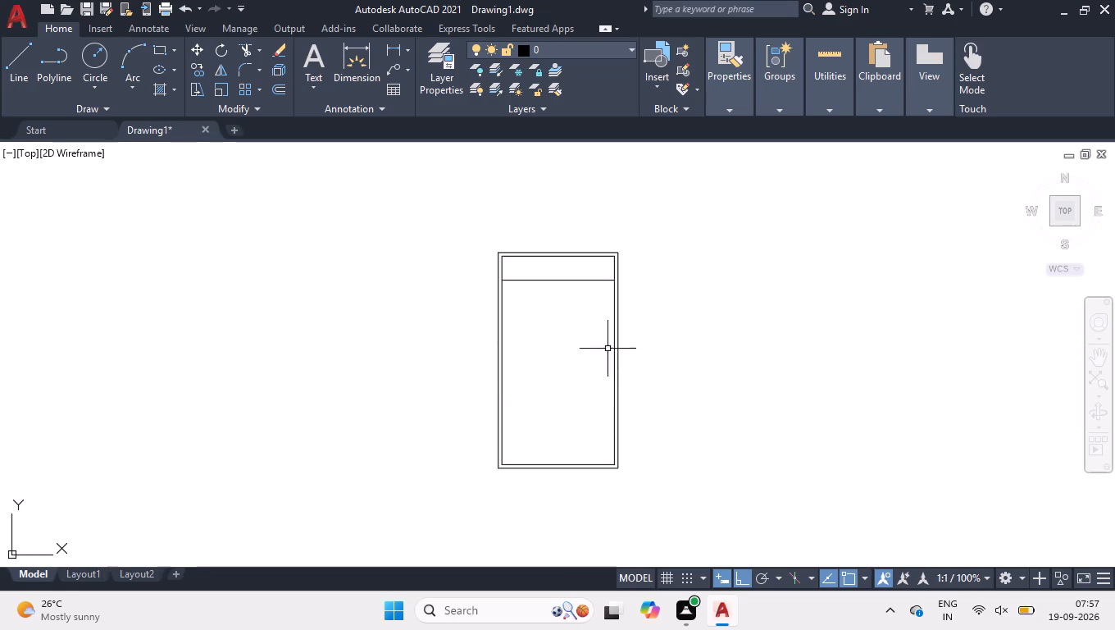
Offset the remaining interior horizontal line 4.5" downward to form a partition wall.
scroll(578, 248, "up", 2)
scroll(522, 347, "up", 2)
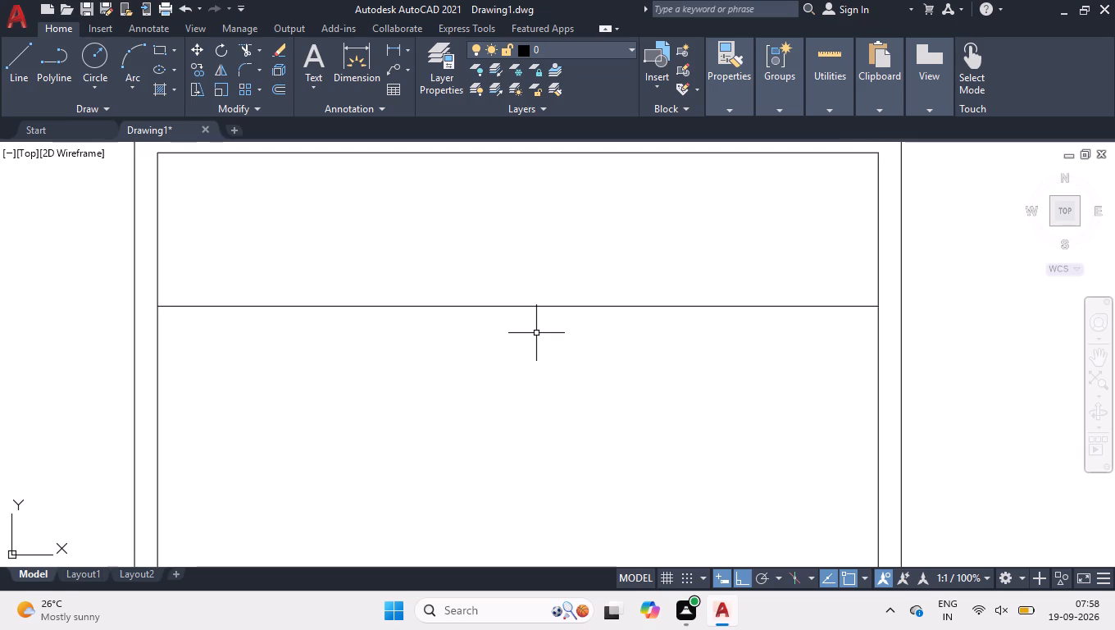
key("o")
type("ff")
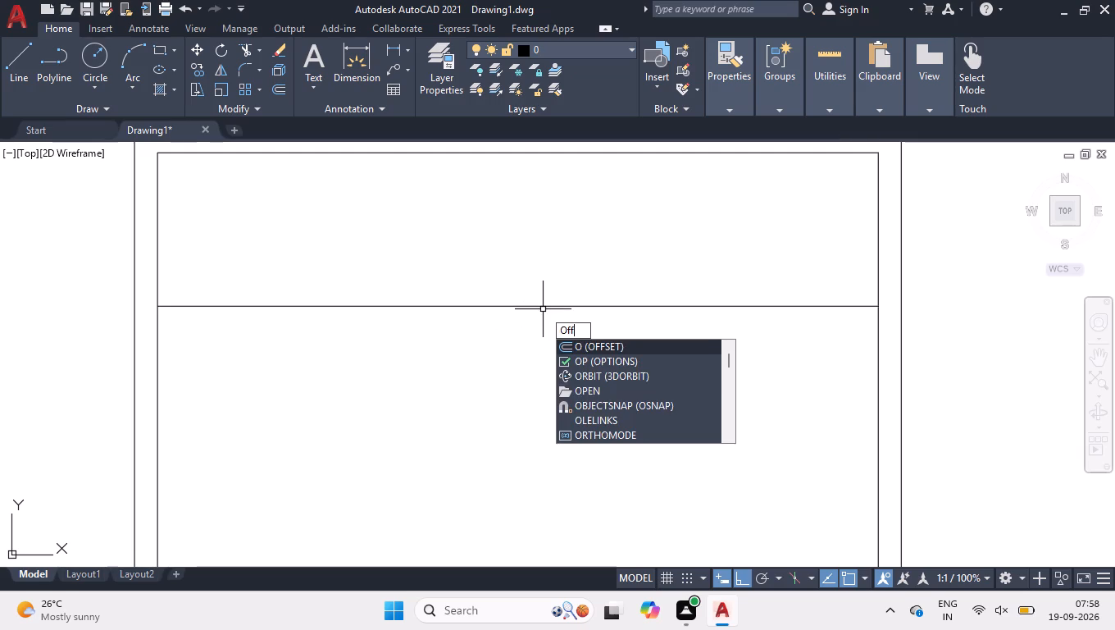
key("Return")
type("4.5")
key("Return")
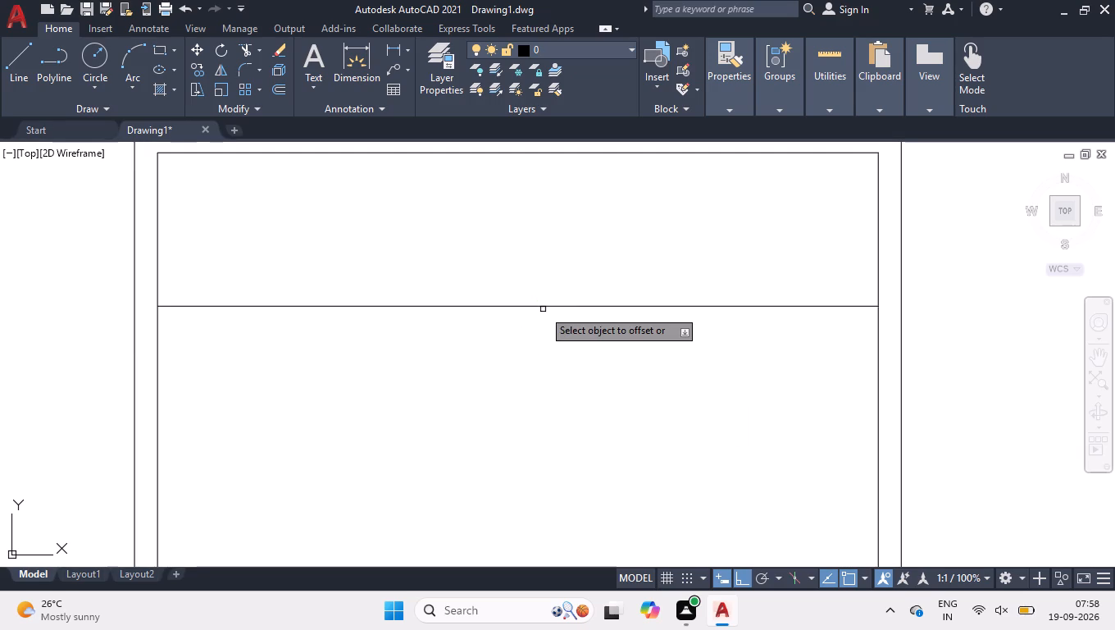
left_click(542, 305)
left_click(535, 333)
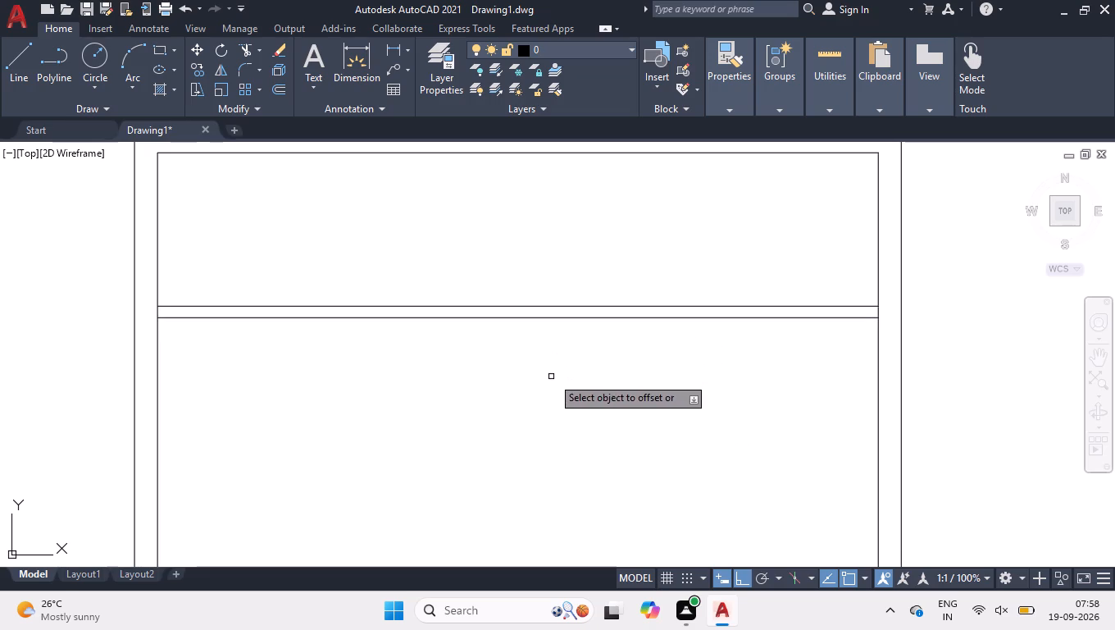
Offset the lower line of the upper partition wall 12'4" downward.
left_click(550, 318)
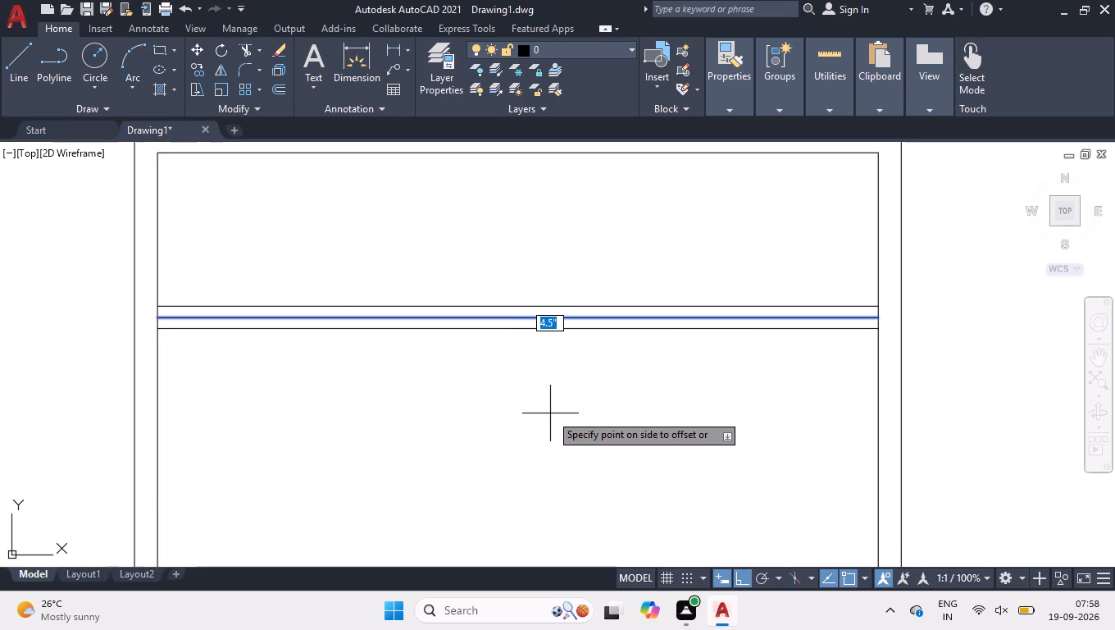
type("12")
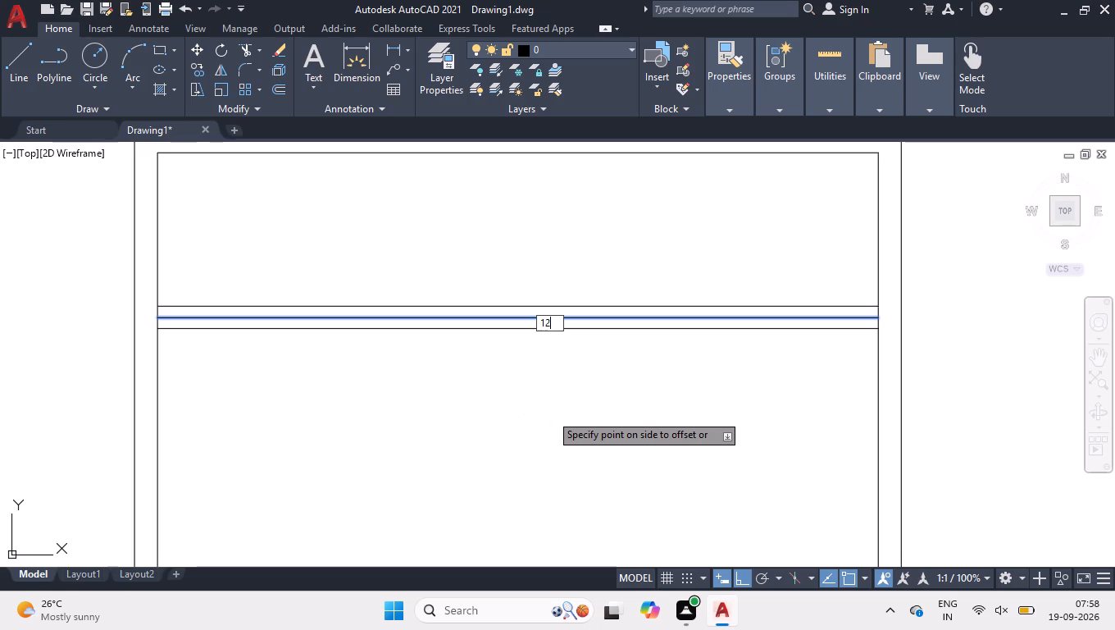
type("'4")
key("Return")
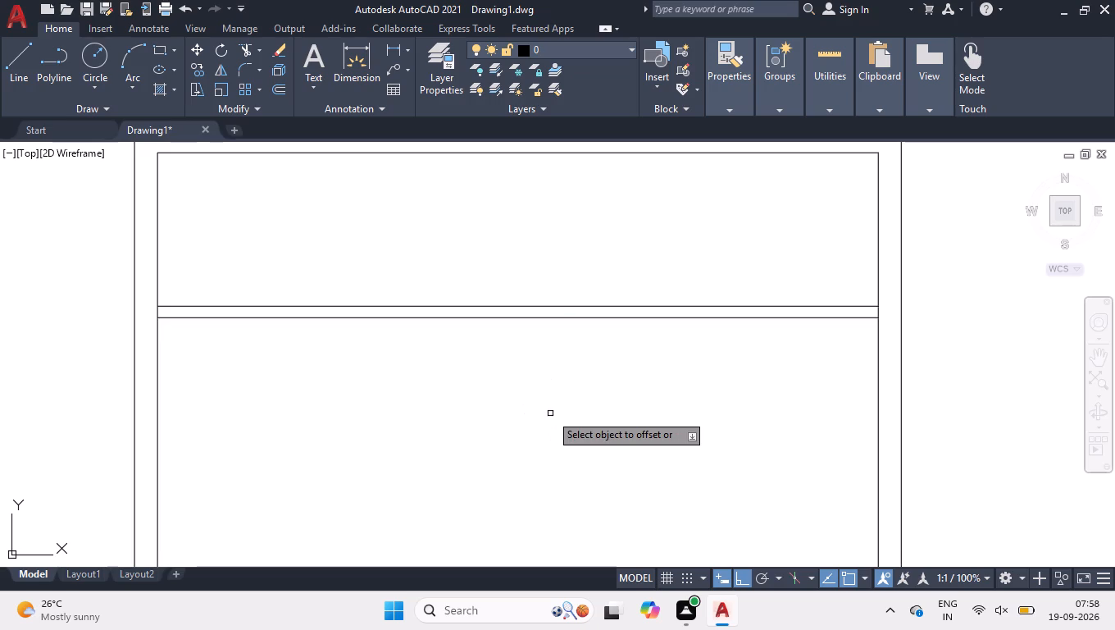
Offset the new lowest interior line 4.5" downward to form the second partition wall.
scroll(493, 222, "down", 3)
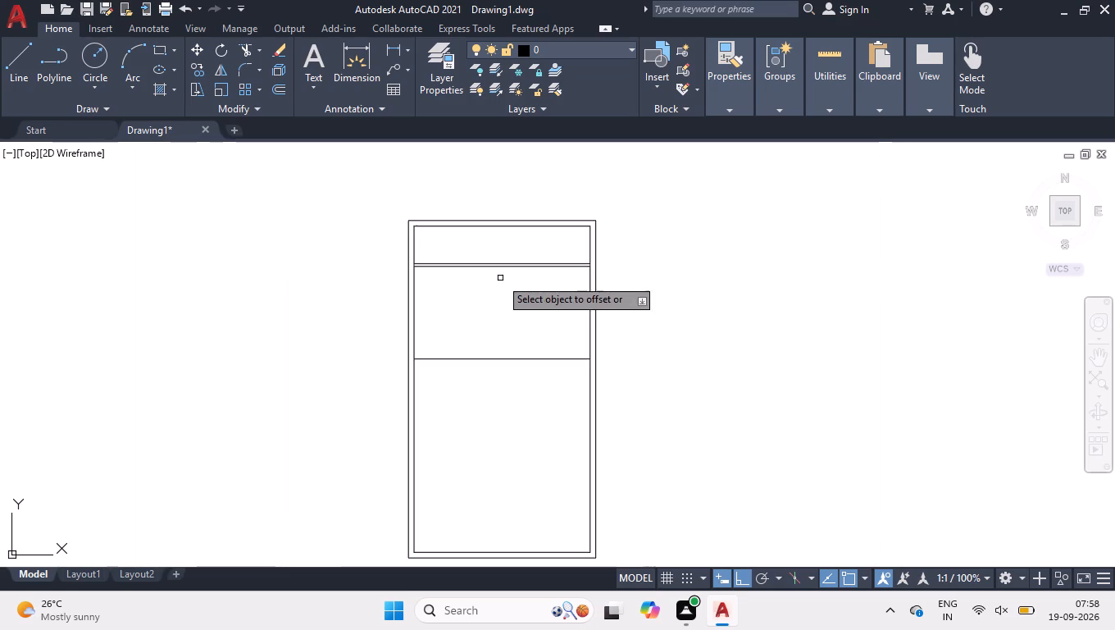
scroll(490, 386, "up", 3)
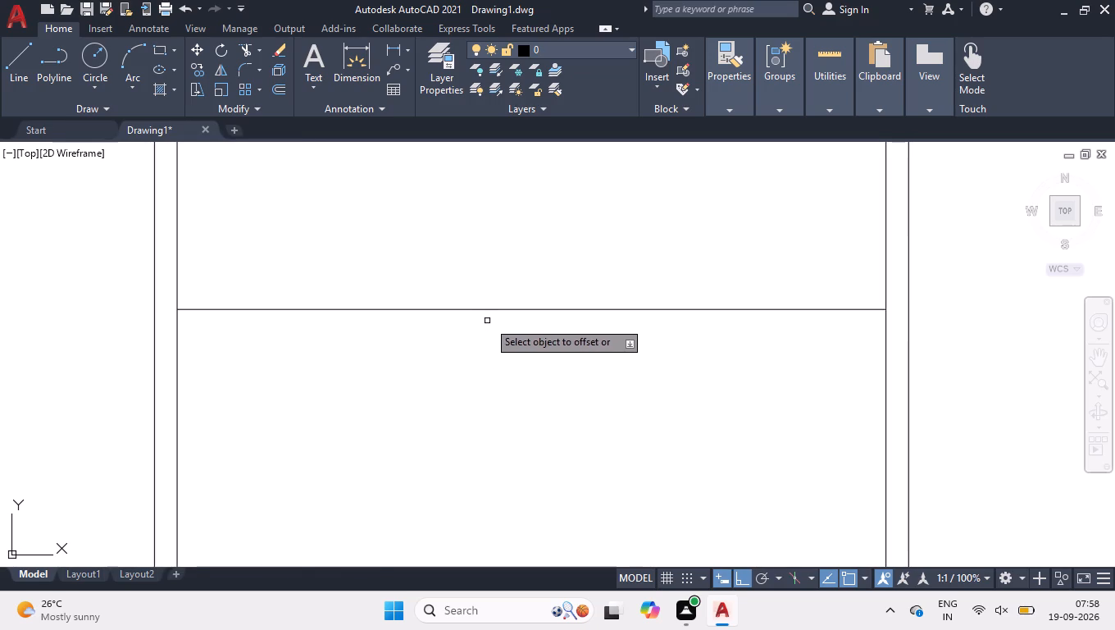
left_click(497, 310)
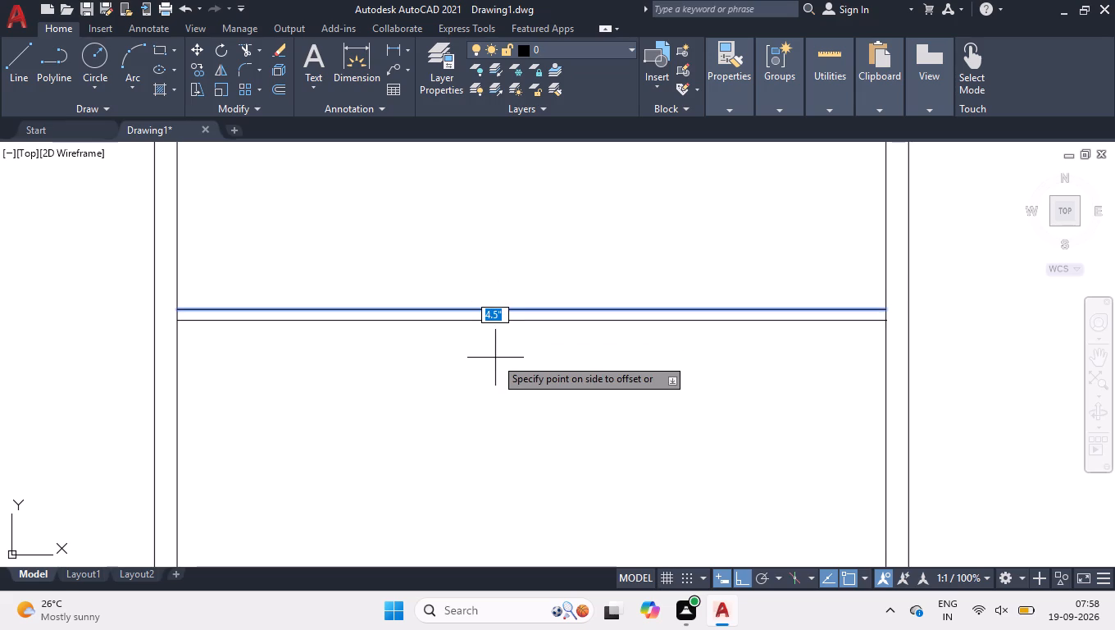
left_click(495, 358)
key("space")
Trim the inner side-wall lines where they cross the lower horizontal partition wall, opening the junction at both ends.
scroll(637, 394, "down", 2)
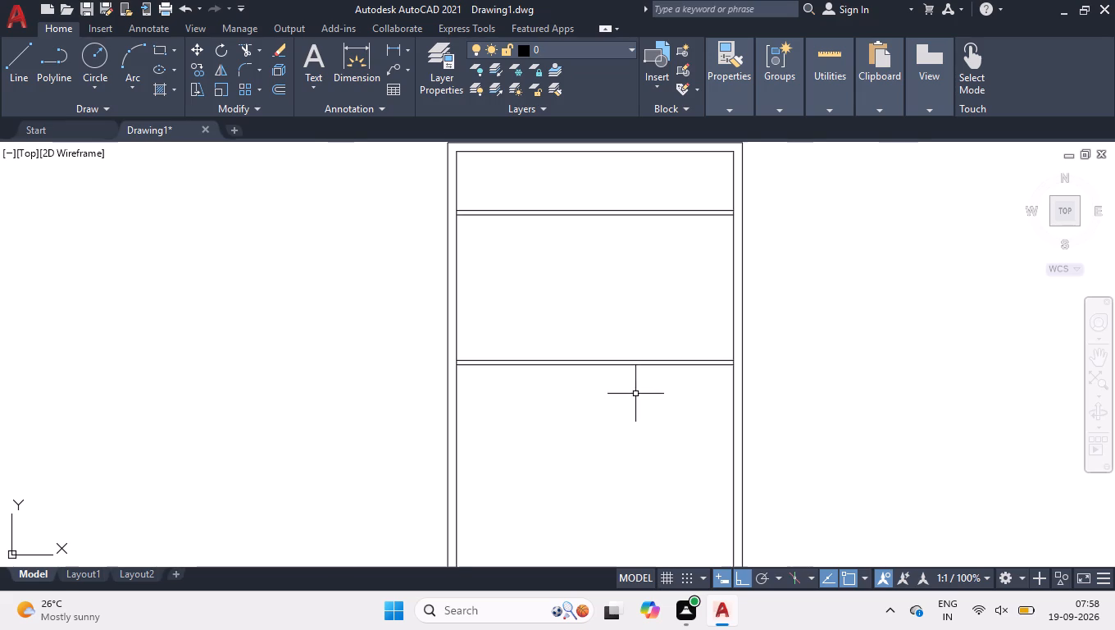
scroll(589, 219, "up", 1)
type("tr")
key("Return")
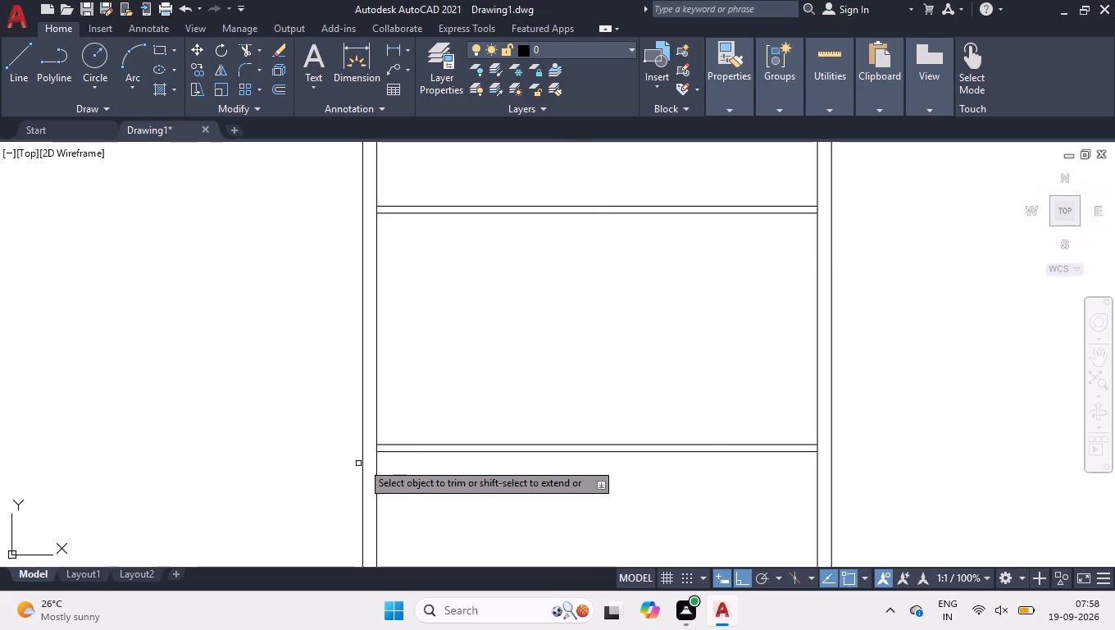
scroll(565, 484, "up", 2)
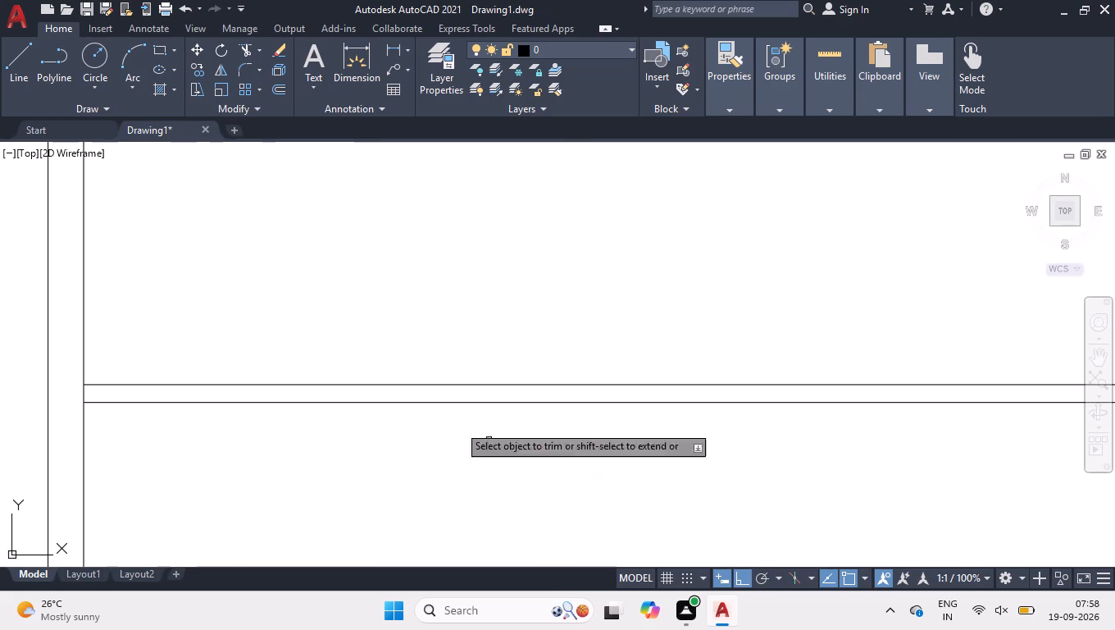
left_click(76, 395)
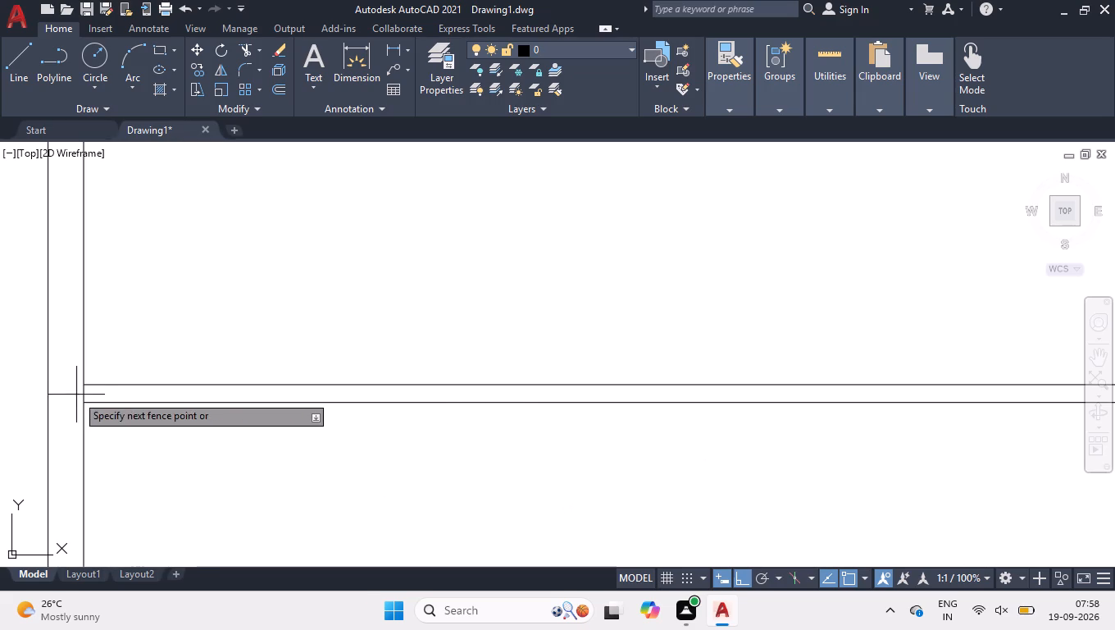
scroll(249, 443, "down", 1)
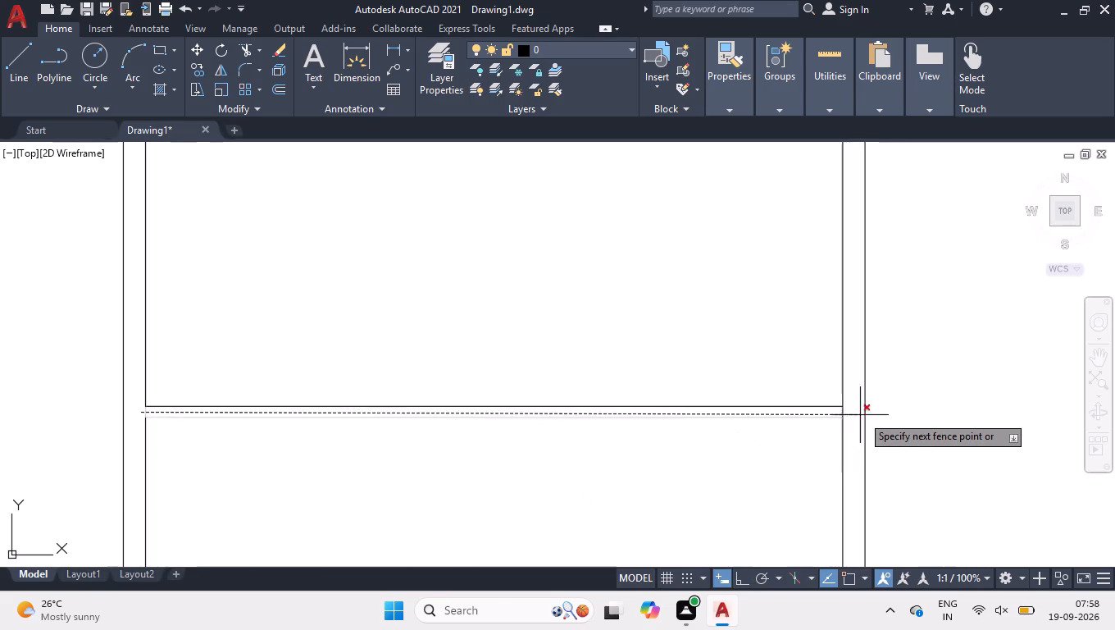
scroll(862, 417, "up", 2)
left_click(824, 404)
scroll(647, 461, "down", 4)
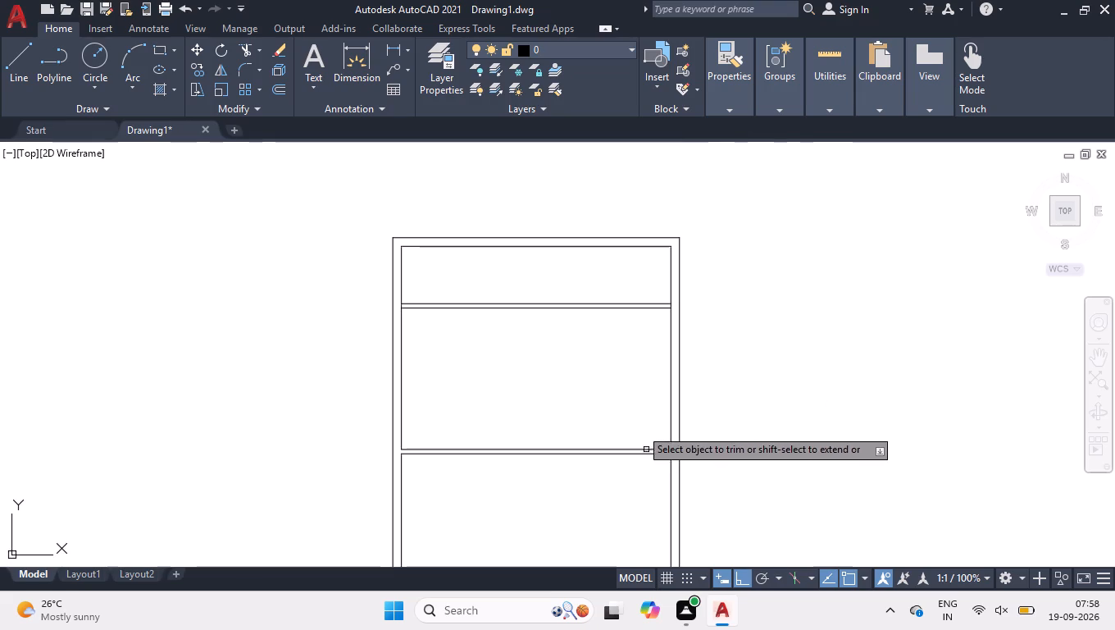
Trim the inner side-wall lines between the two lines of the upper horizontal partition wall at both ends.
scroll(526, 285, "up", 2)
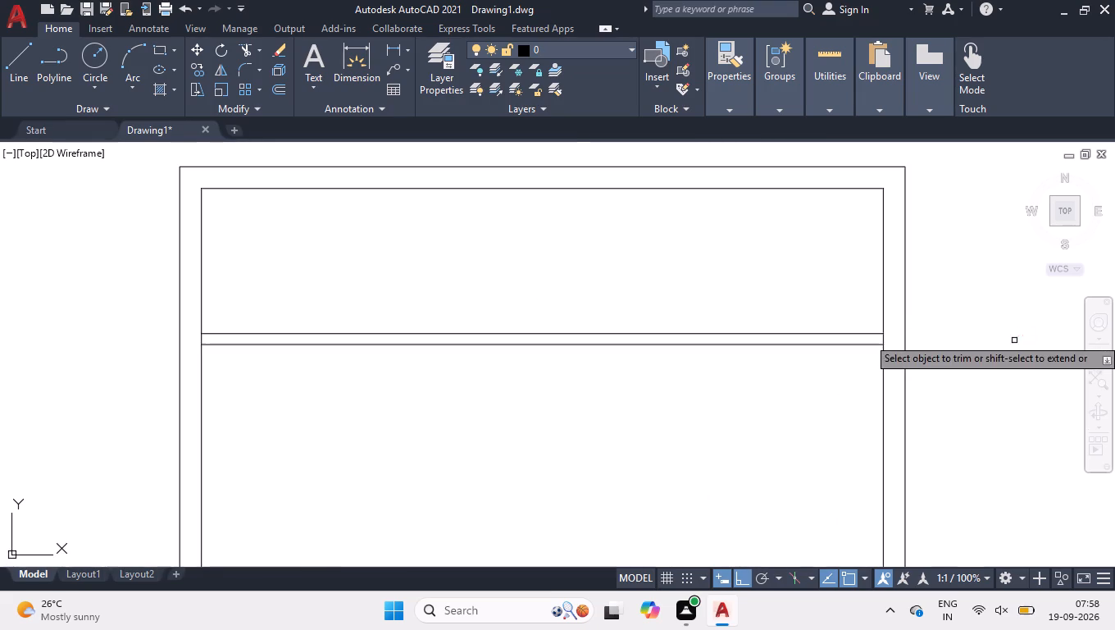
left_click(890, 340)
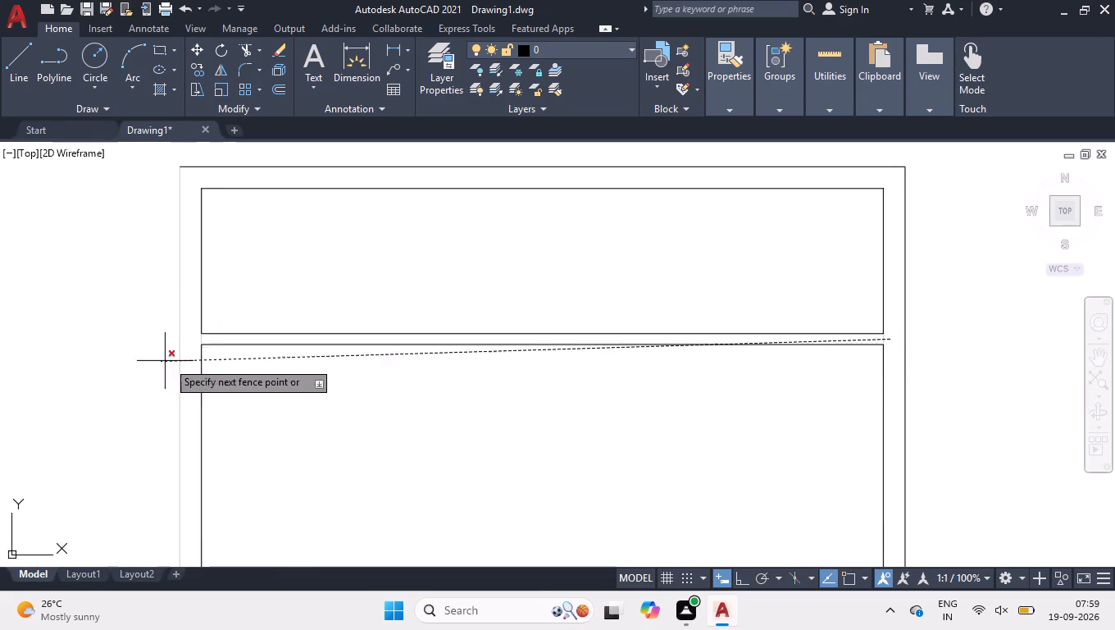
left_click(192, 340)
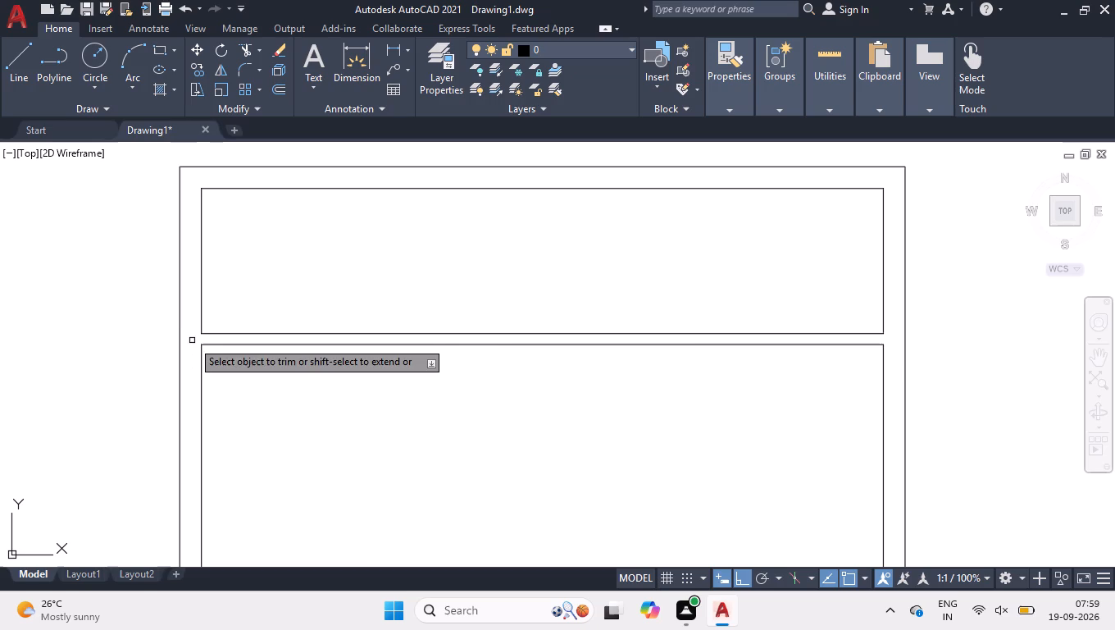
key("space")
Offset the inner left and right wall lines of the top room strip 7'5" inward.
scroll(361, 313, "down", 1)
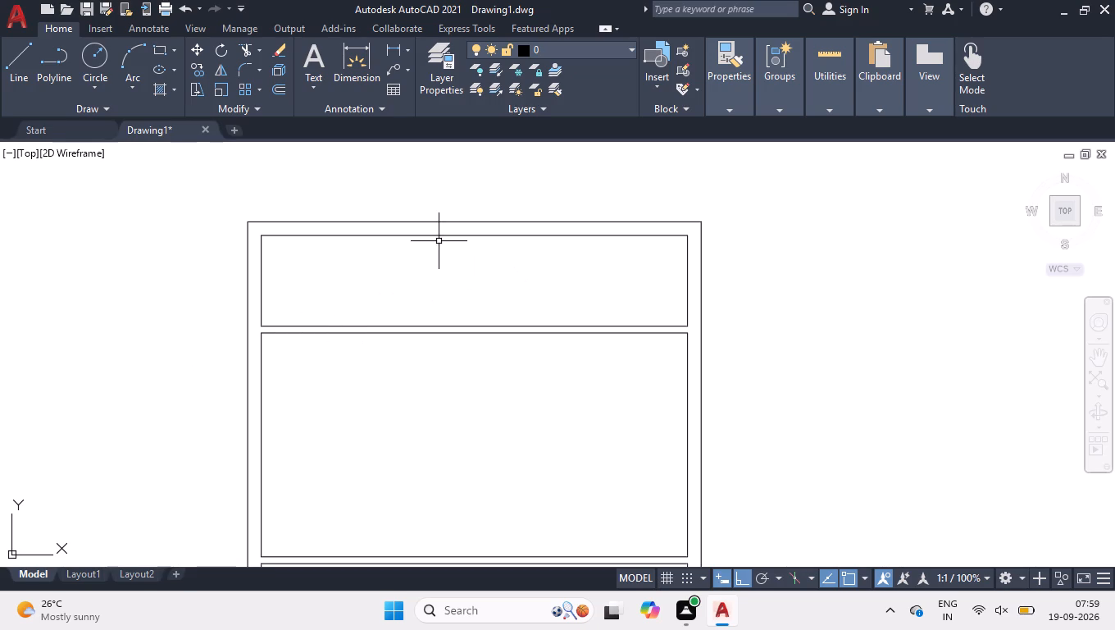
scroll(509, 310, "down", 1)
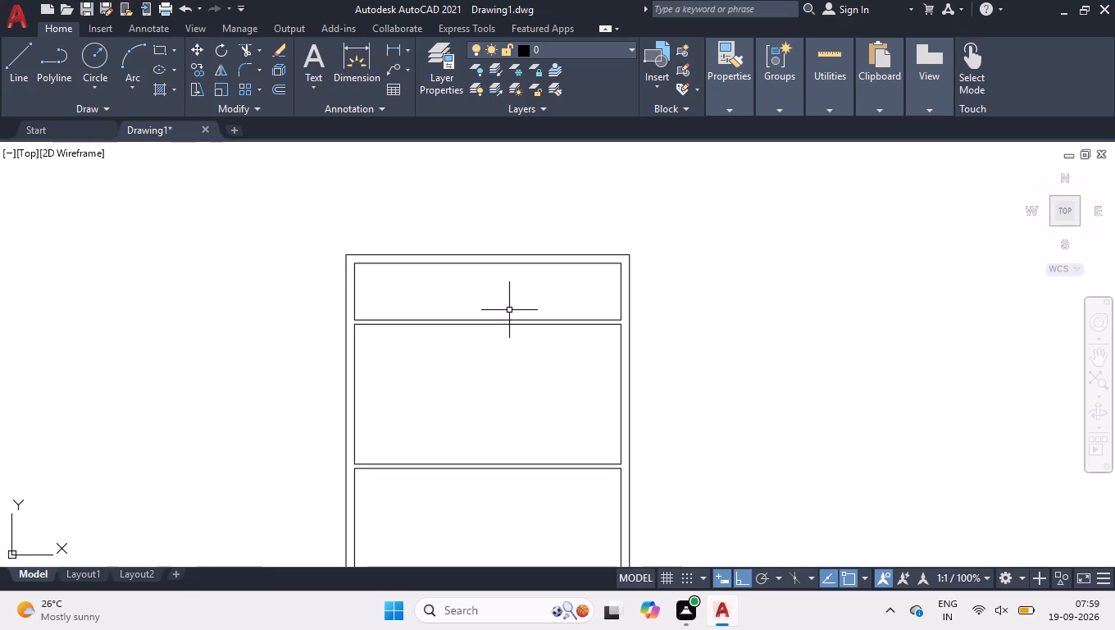
scroll(426, 282, "up", 1)
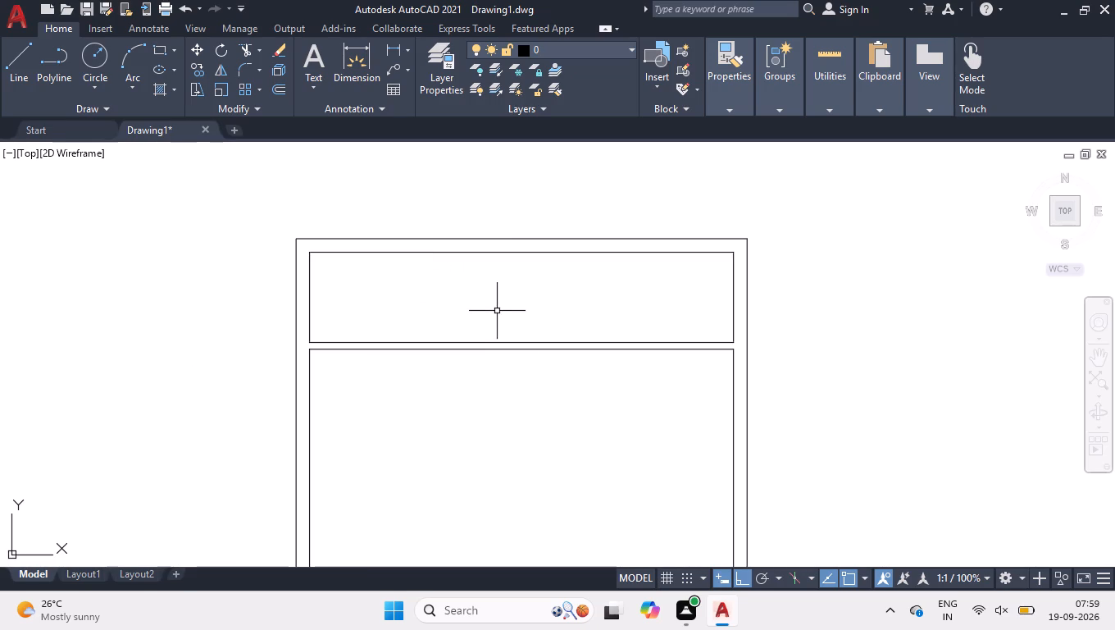
scroll(495, 308, "up", 1)
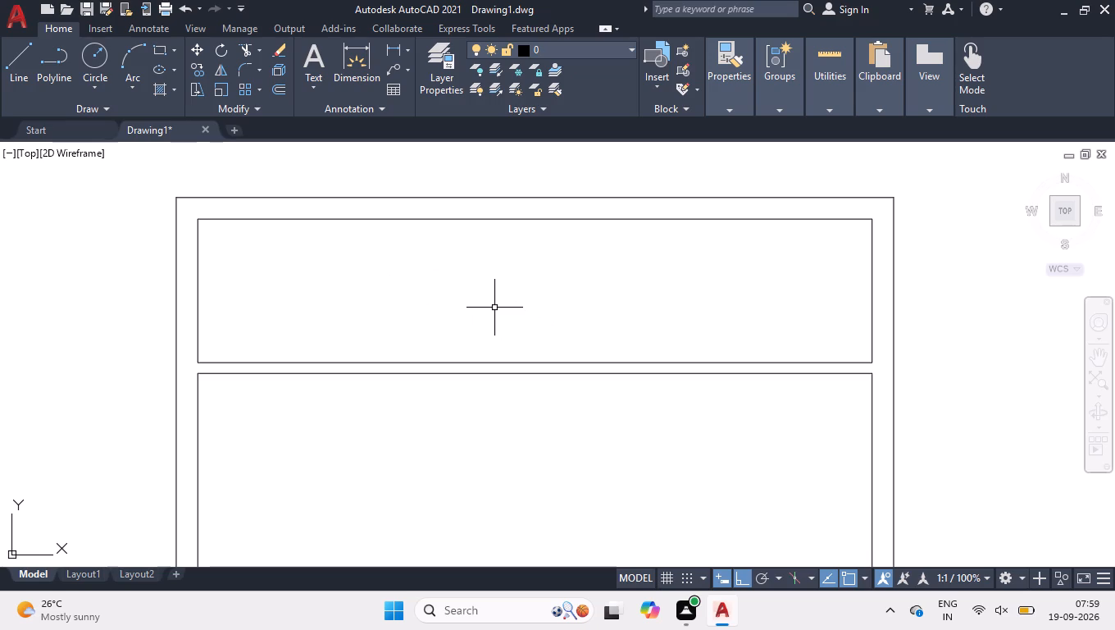
type("off")
key("Return")
type("7'5")
key("Return")
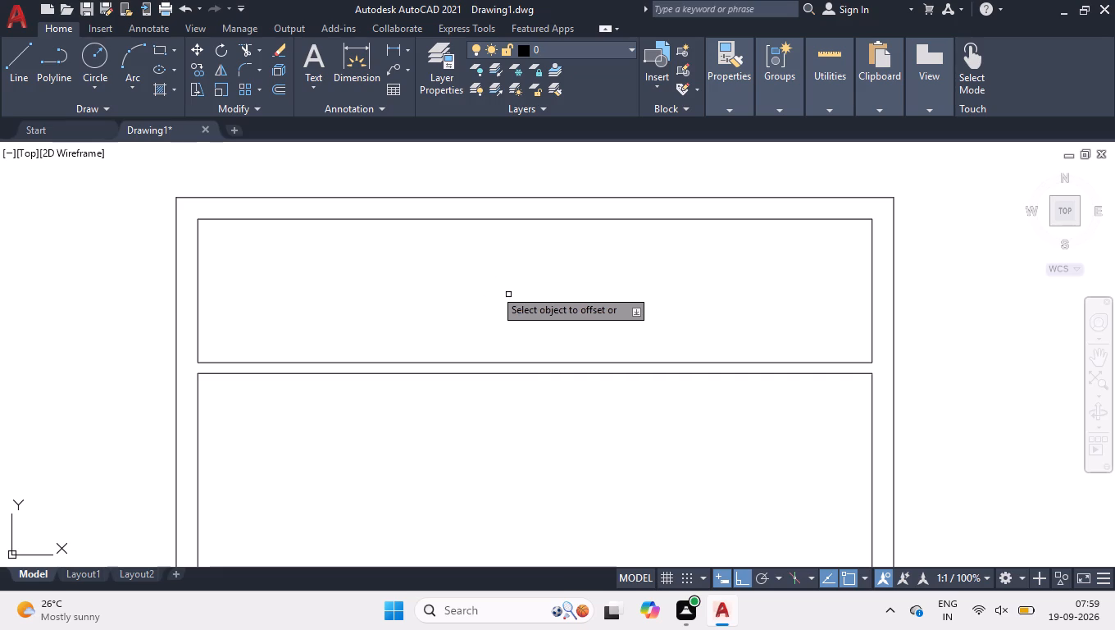
left_click(198, 312)
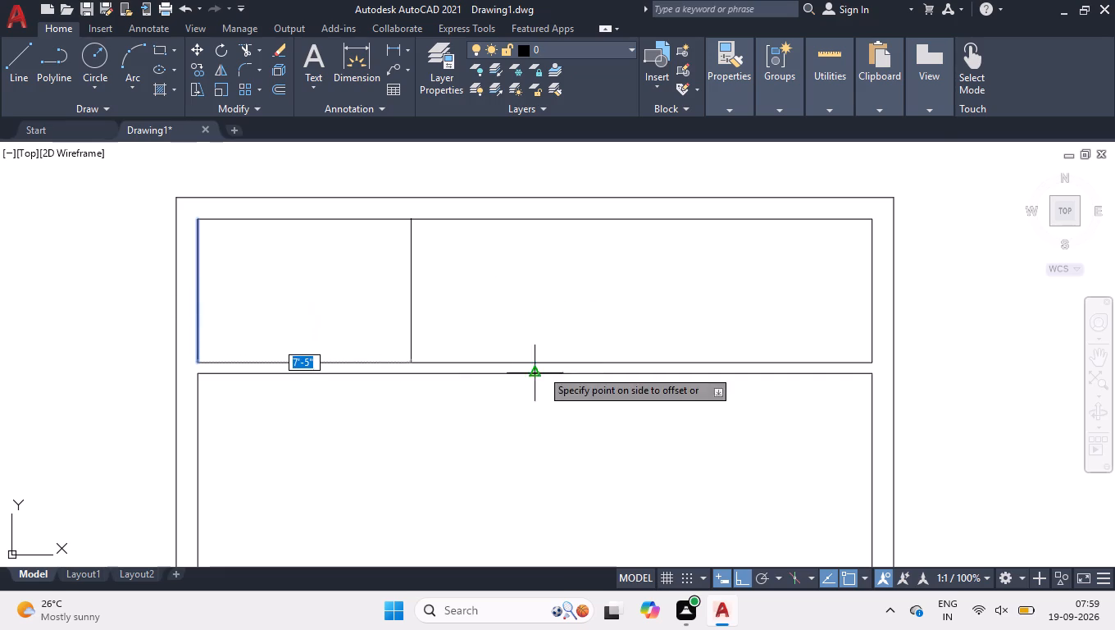
left_click(606, 313)
left_click(872, 304)
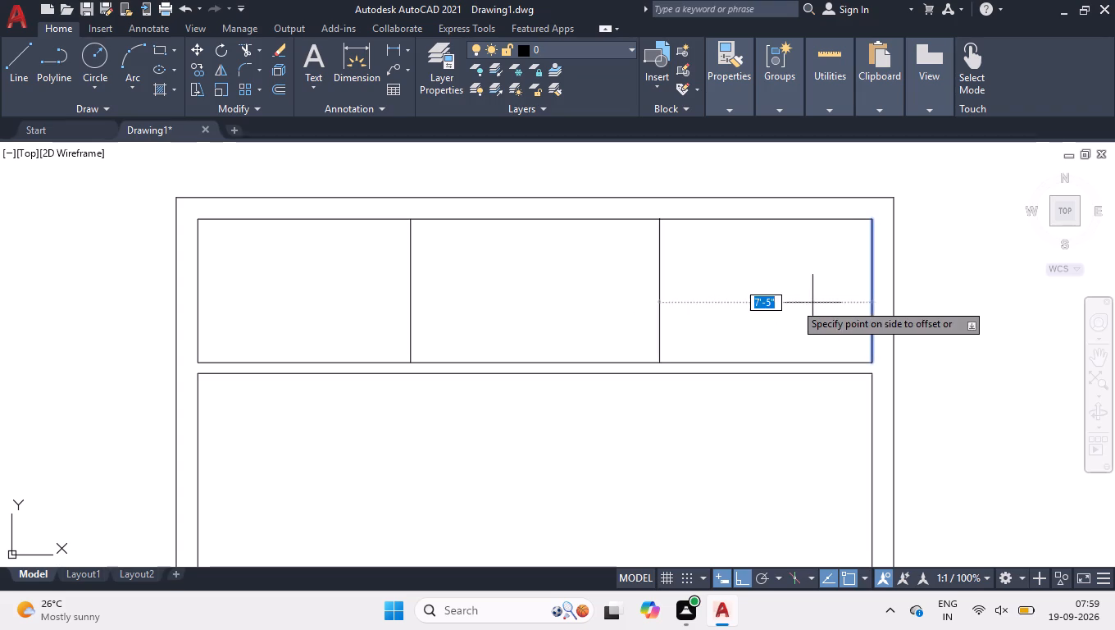
left_click(787, 303)
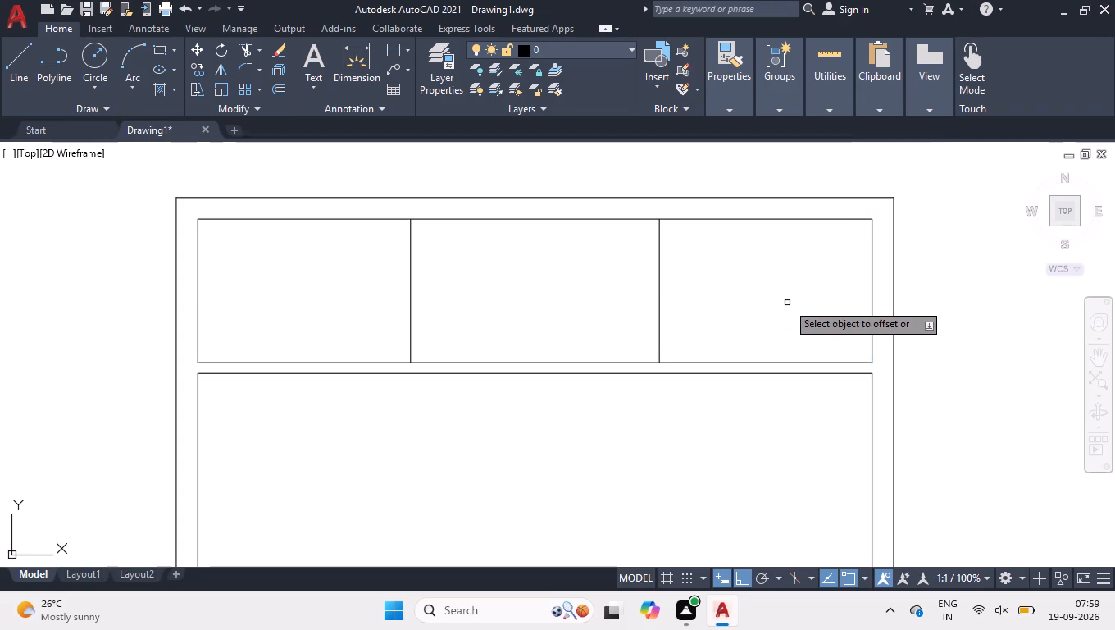
Offset both new vertical lines 4.5" toward the middle room to form two vertical partition walls.
left_click(658, 311)
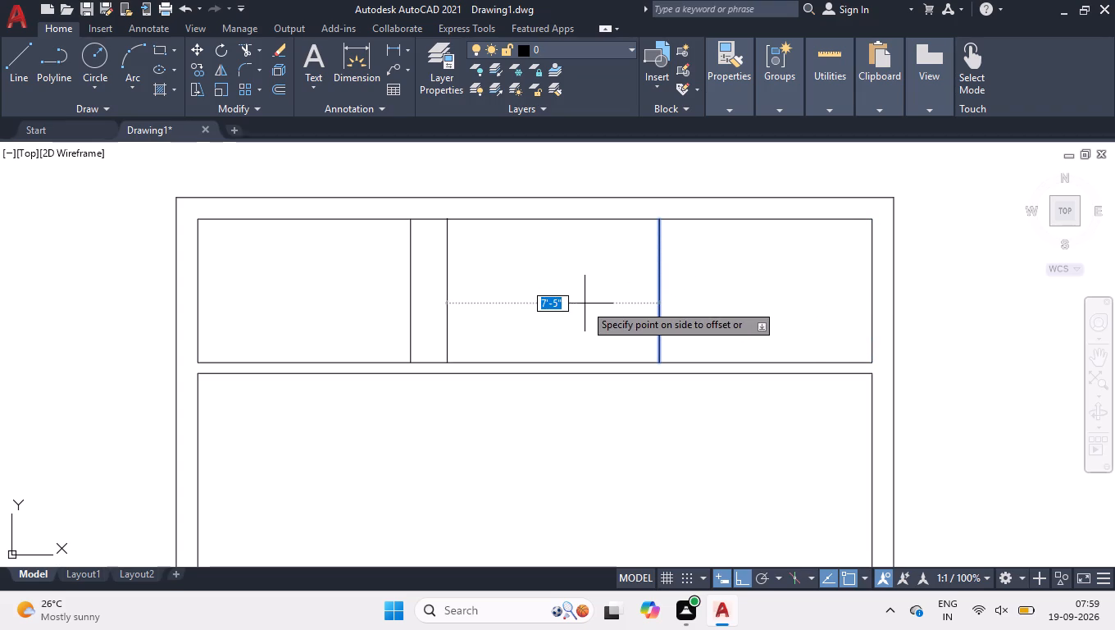
type("4.5")
key("Return")
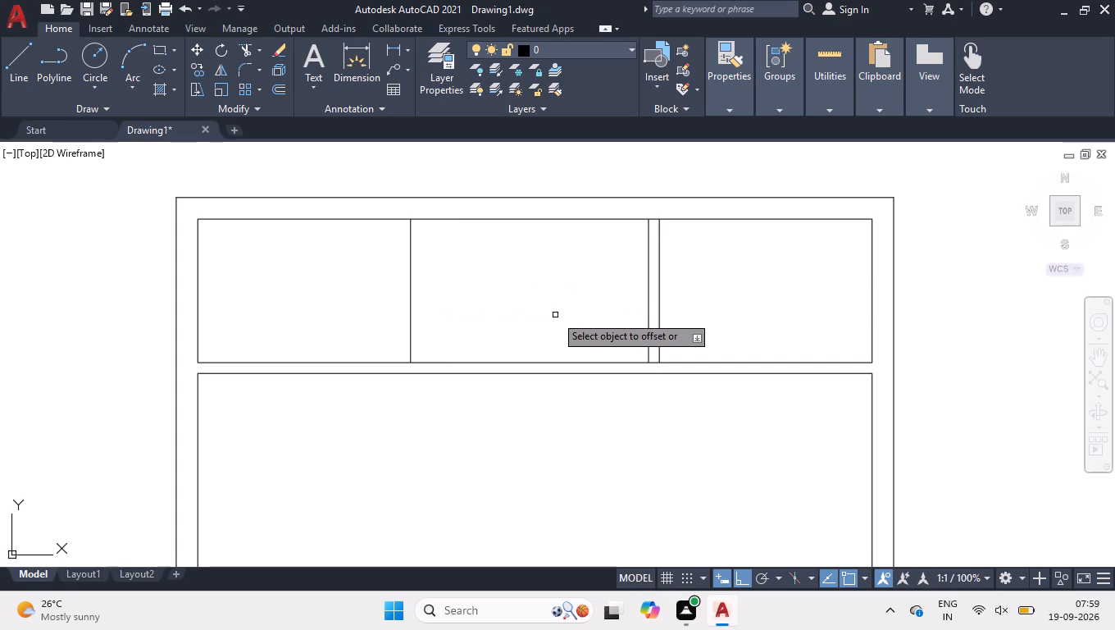
left_click(410, 285)
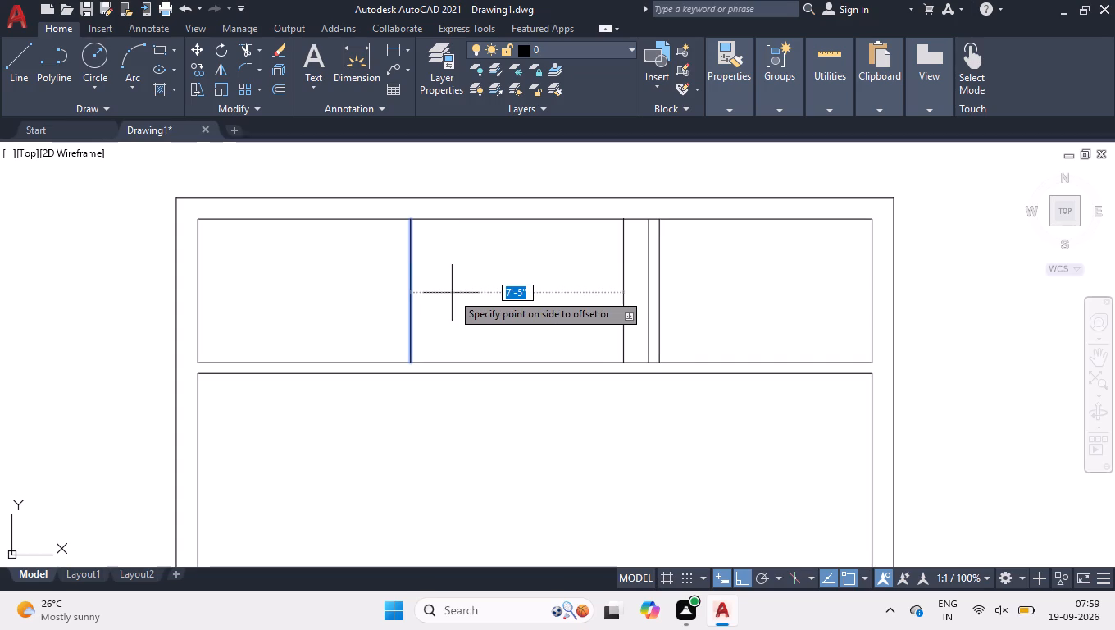
type("4.5")
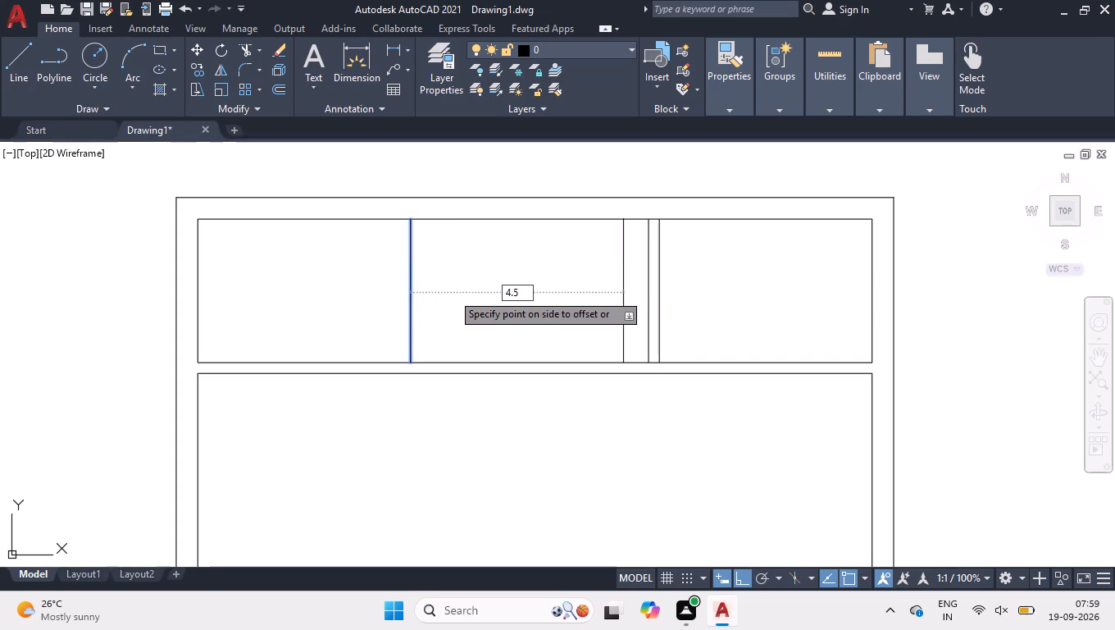
key("Return")
key("Return")
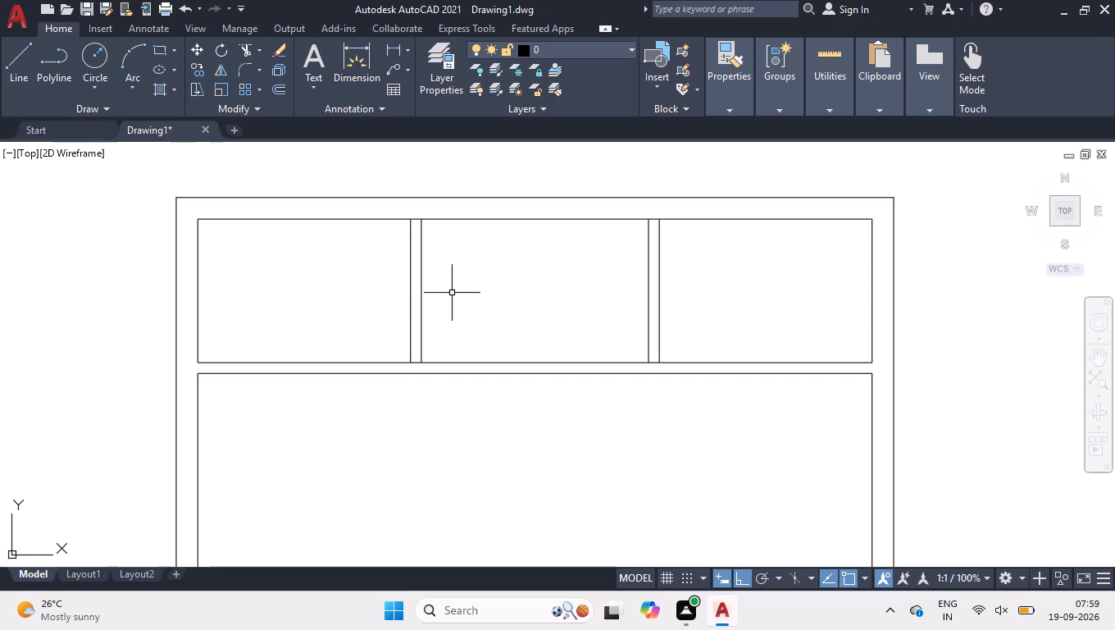
Measure the width and depth of the middle room in the top strip with Quick Measure.
right_click_drag(450, 294, 442, 307)
left_click(442, 307)
left_click(844, 293)
left_click(796, 130)
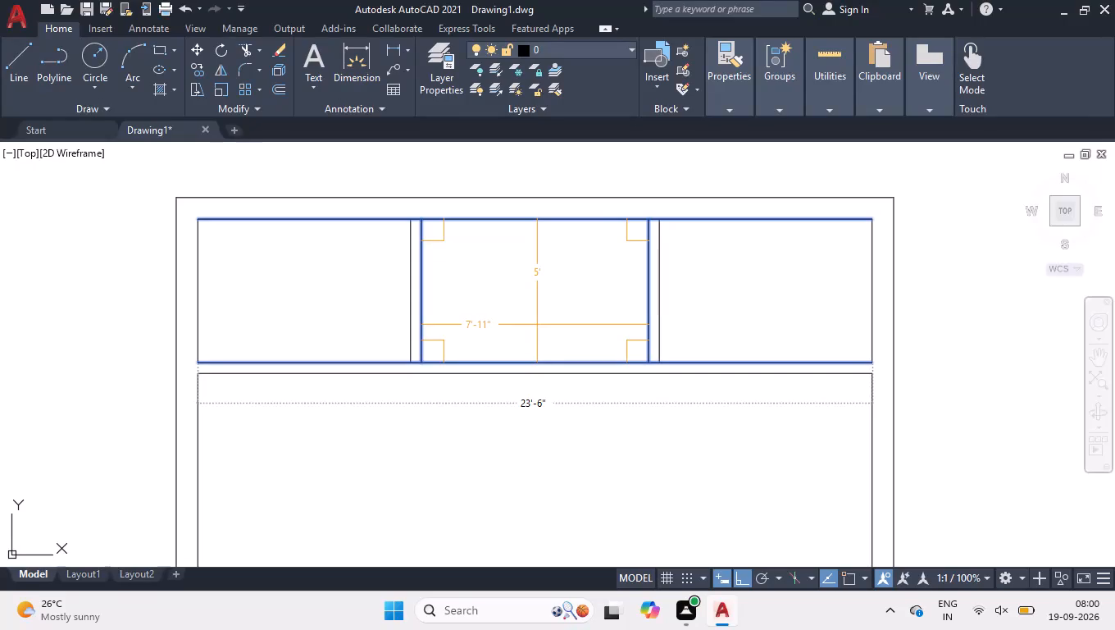
key("space")
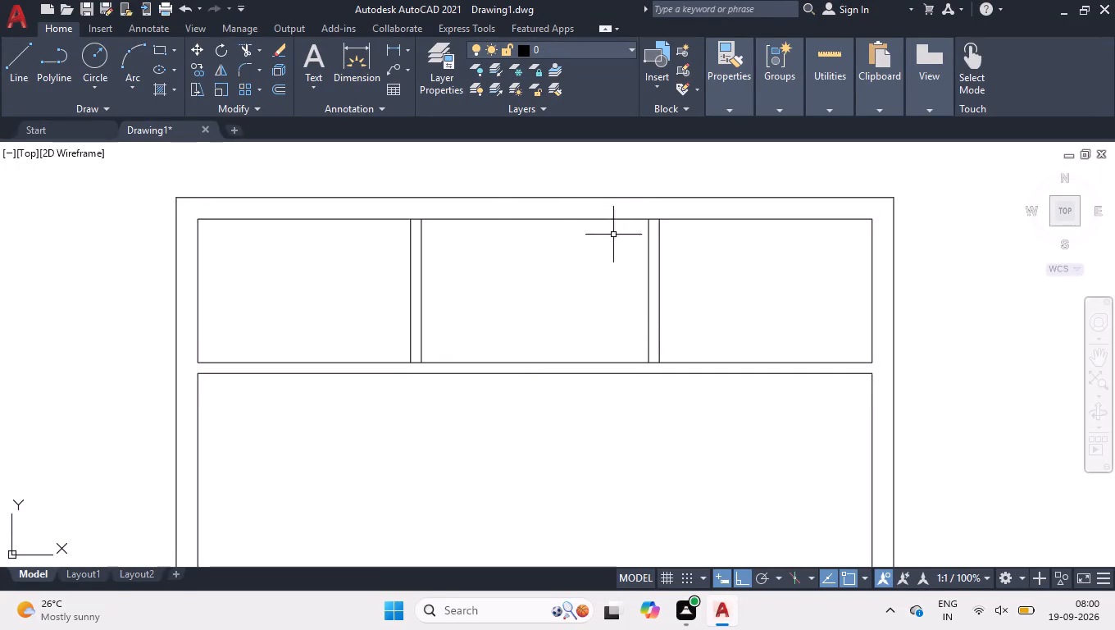
Trim the horizontal lines between the faces of both vertical partitions, at the top wall and the upper horizontal partition.
type("tr")
key("space")
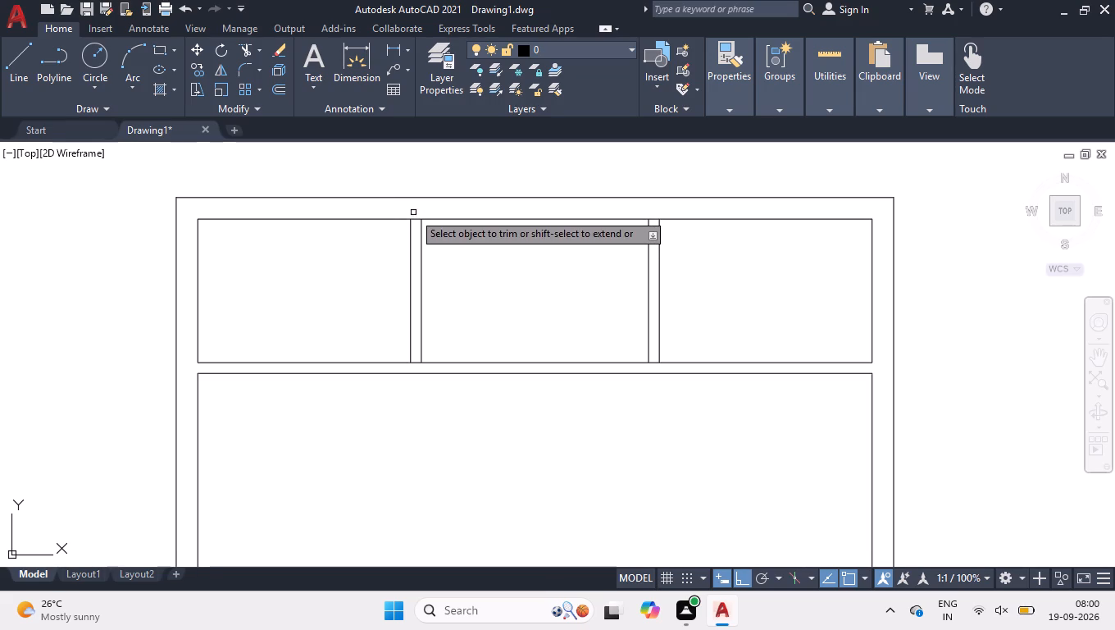
left_click(415, 212)
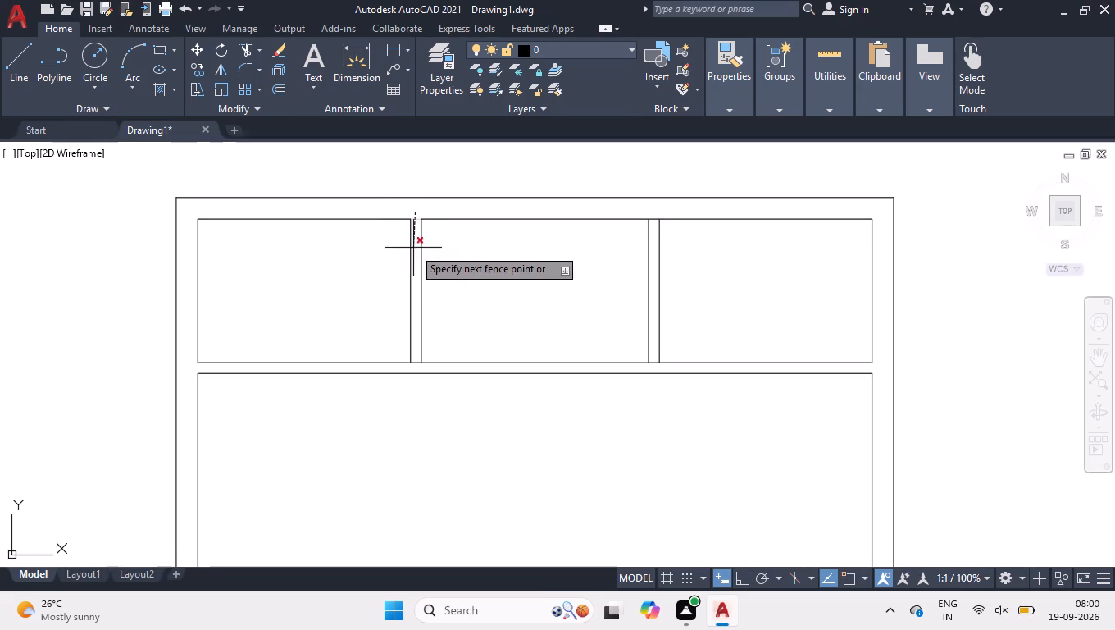
left_click(416, 370)
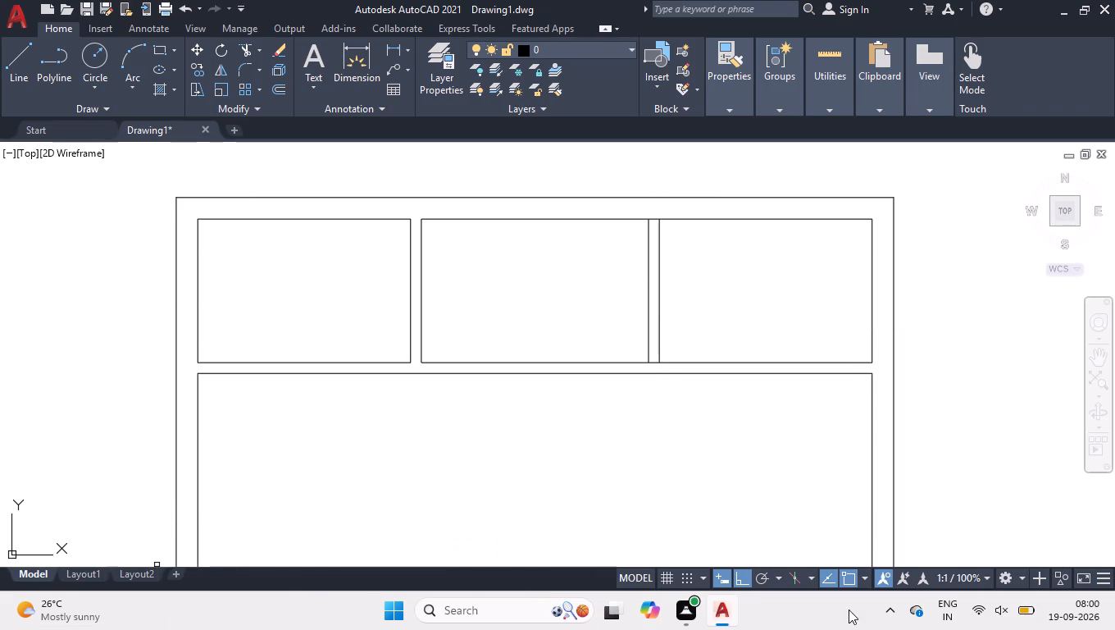
left_click(654, 212)
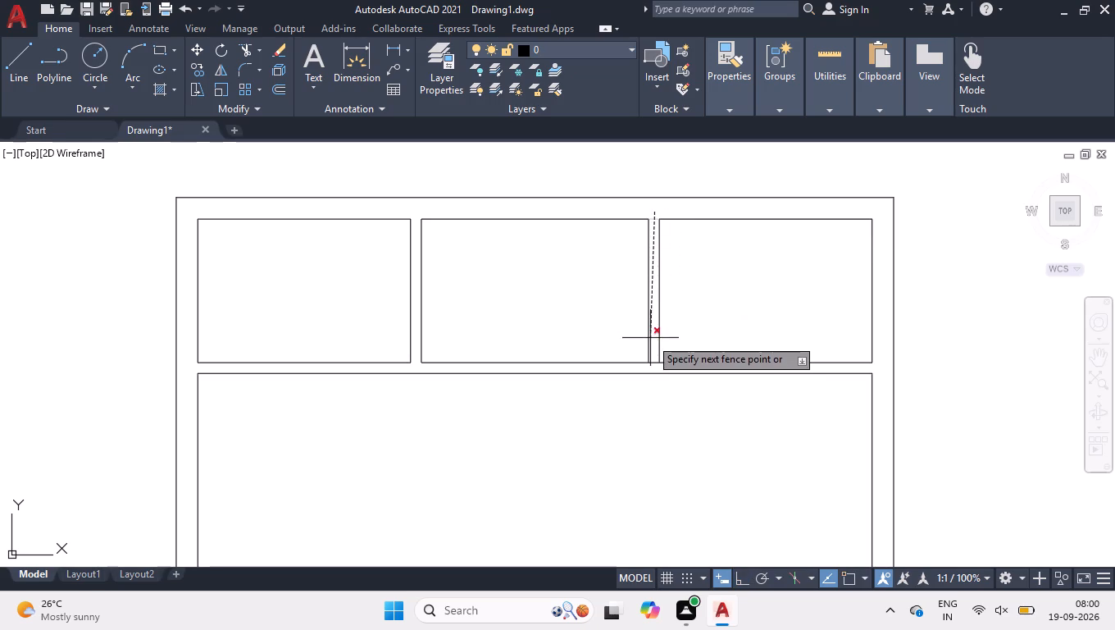
left_click(652, 370)
key("space")
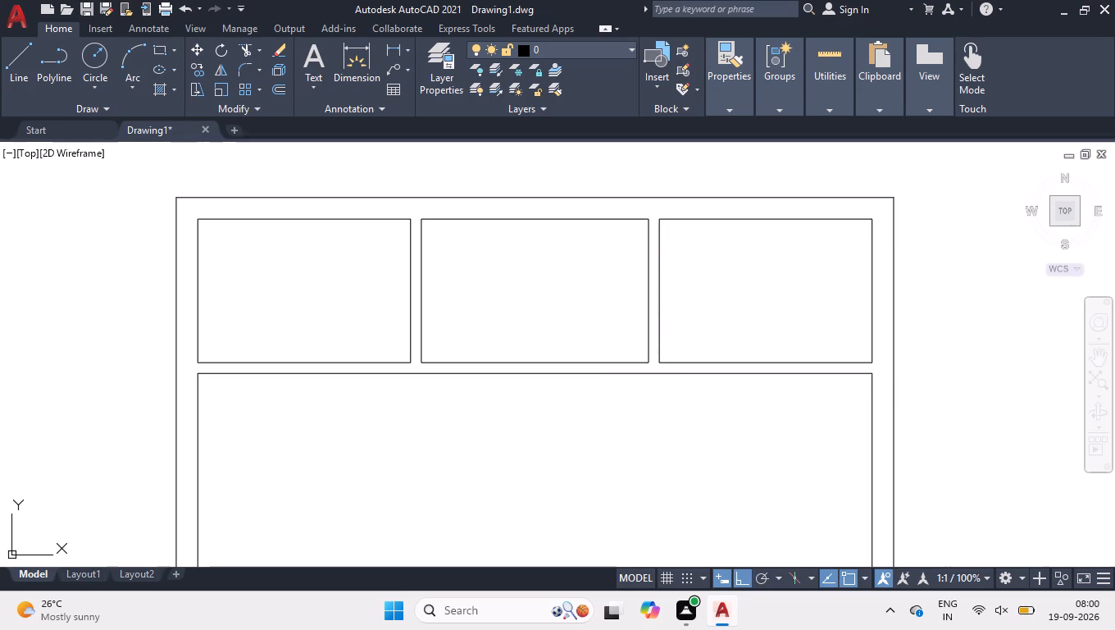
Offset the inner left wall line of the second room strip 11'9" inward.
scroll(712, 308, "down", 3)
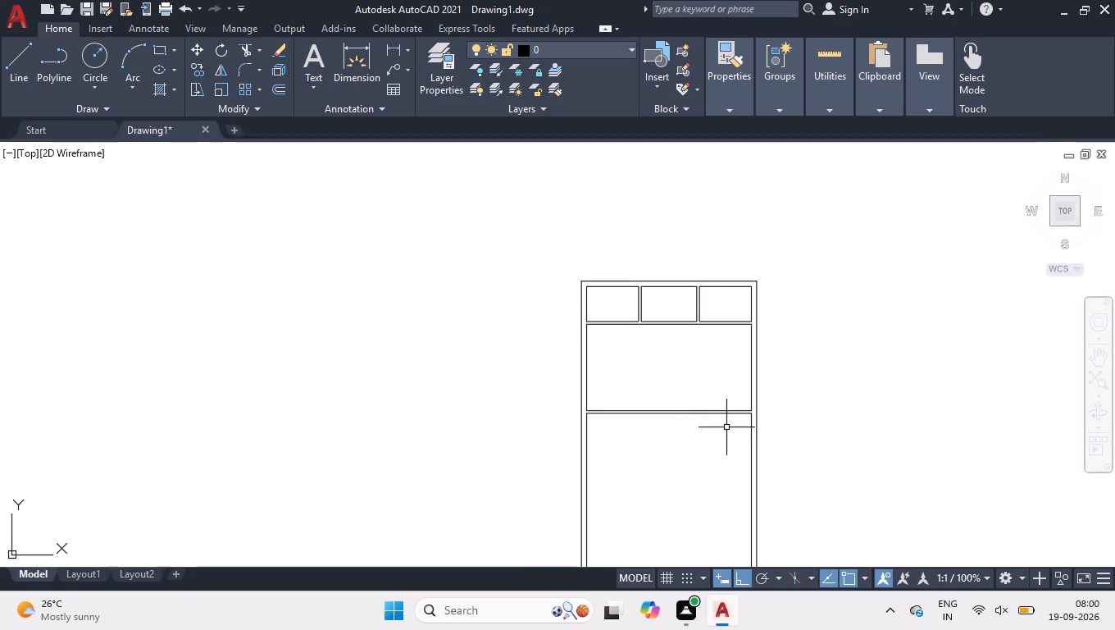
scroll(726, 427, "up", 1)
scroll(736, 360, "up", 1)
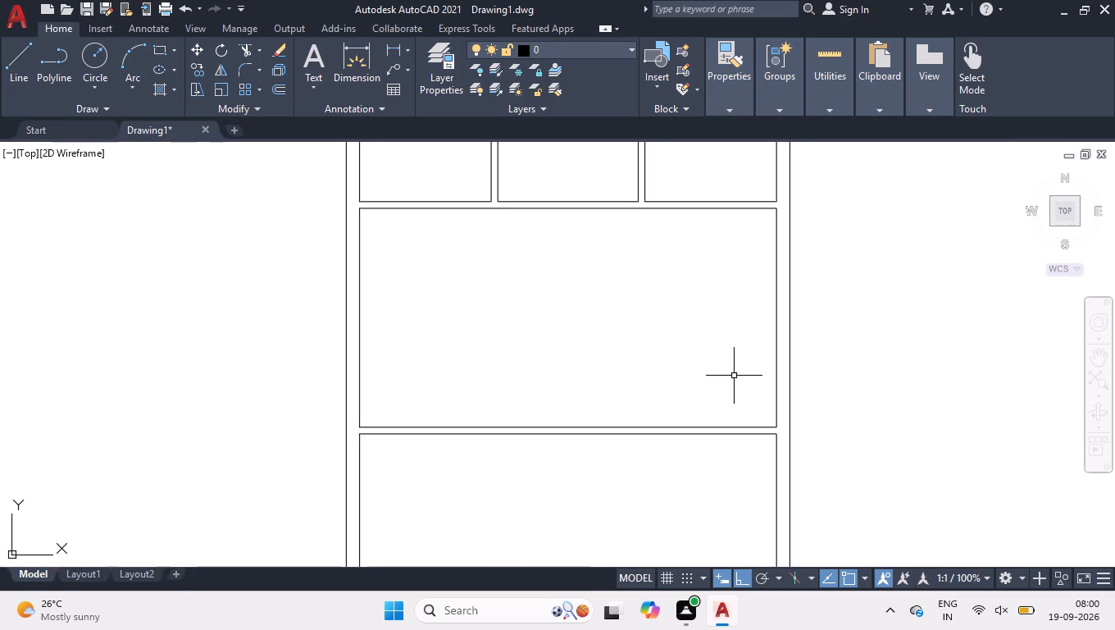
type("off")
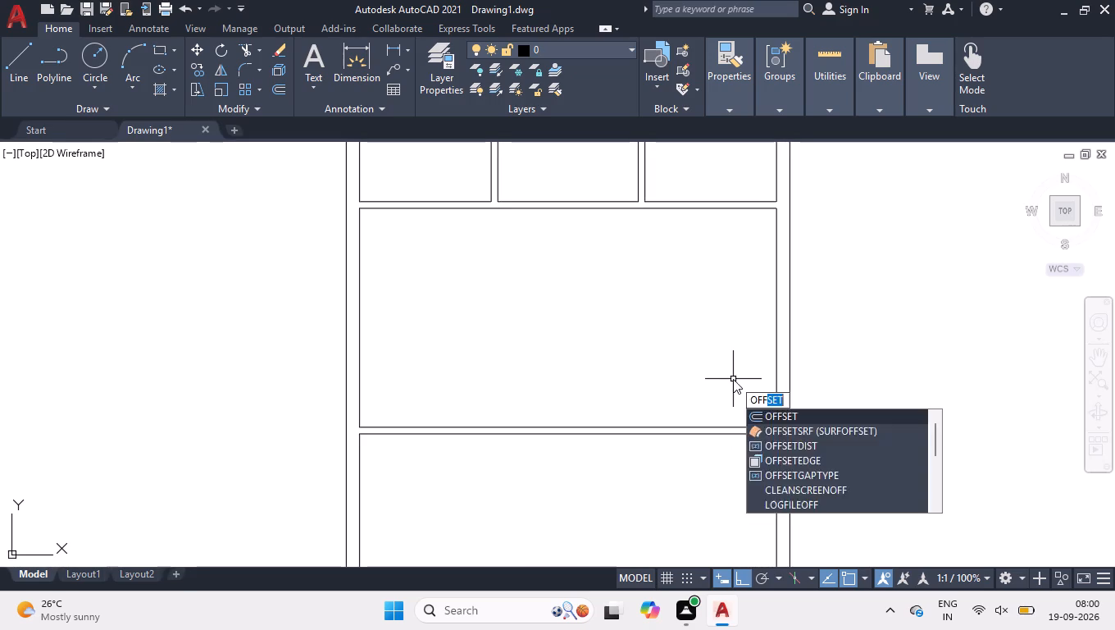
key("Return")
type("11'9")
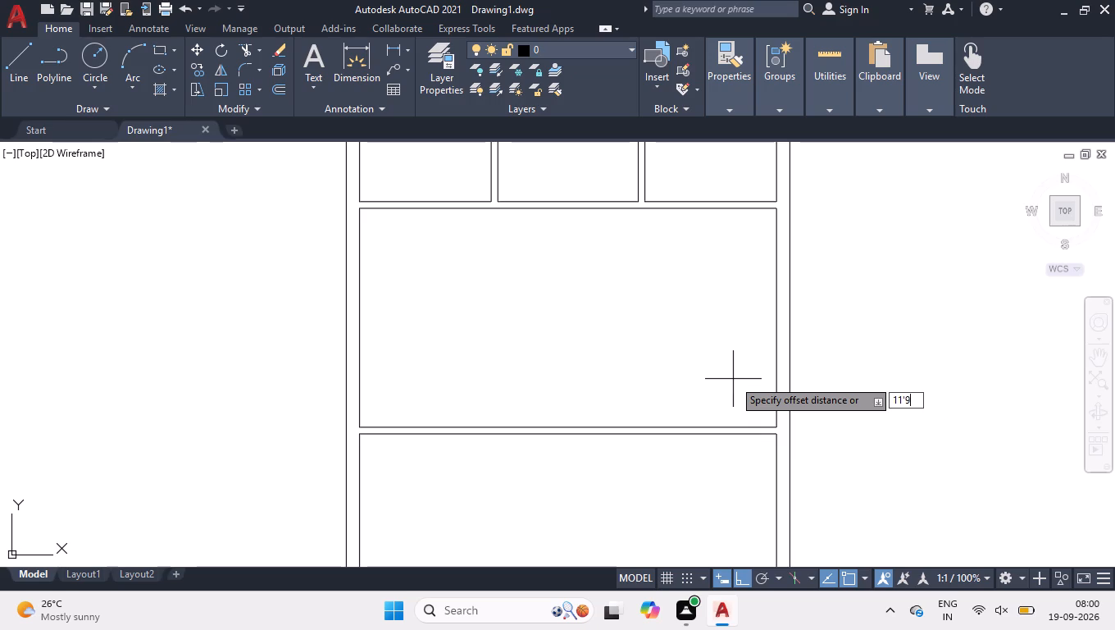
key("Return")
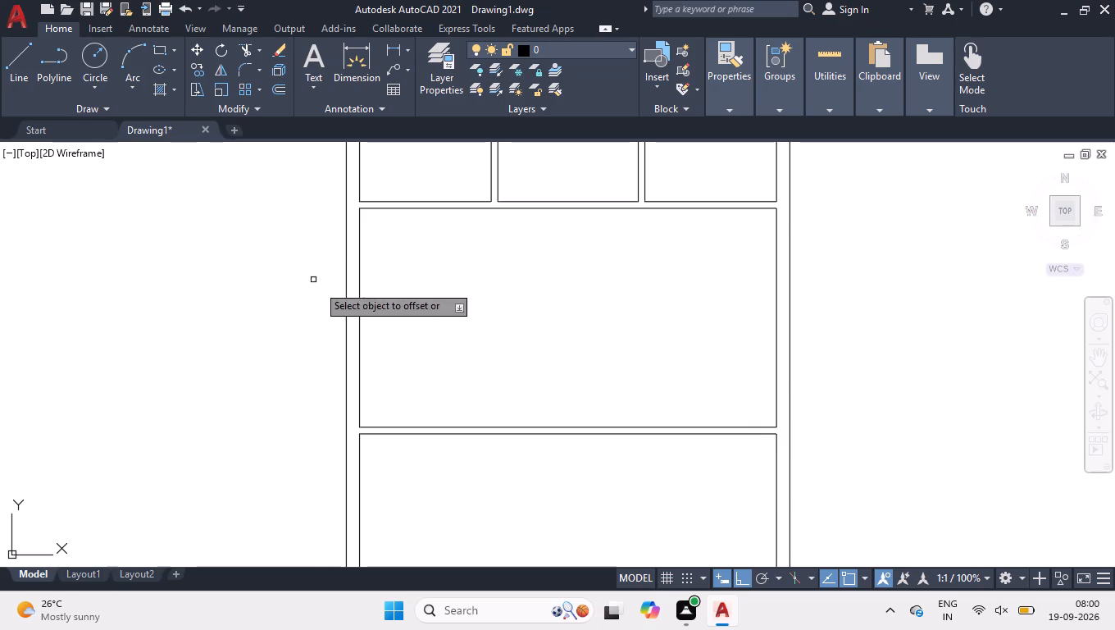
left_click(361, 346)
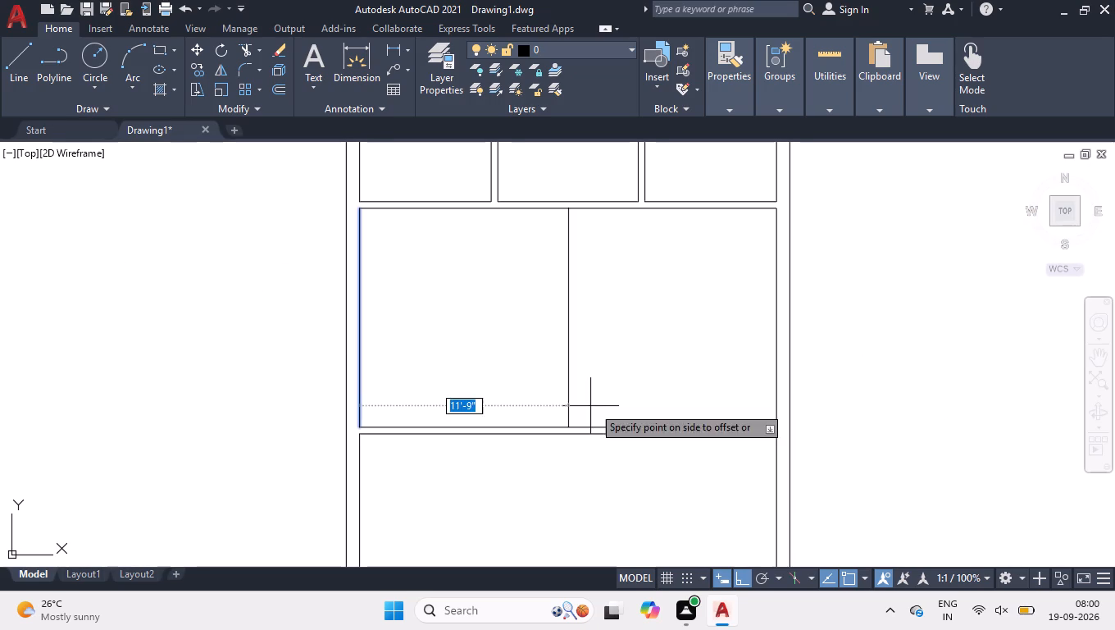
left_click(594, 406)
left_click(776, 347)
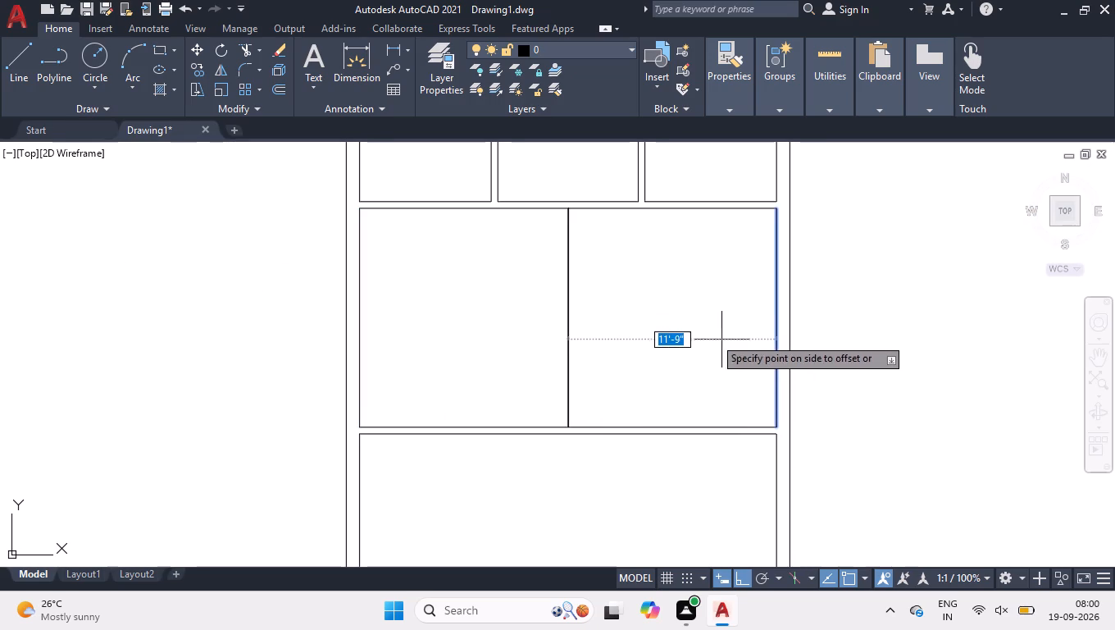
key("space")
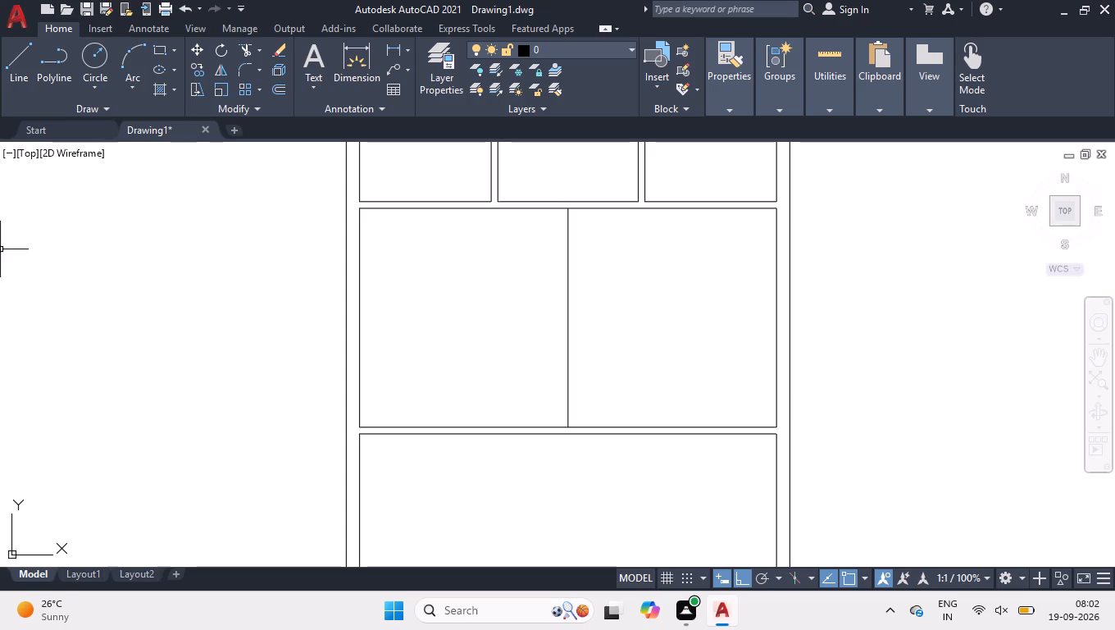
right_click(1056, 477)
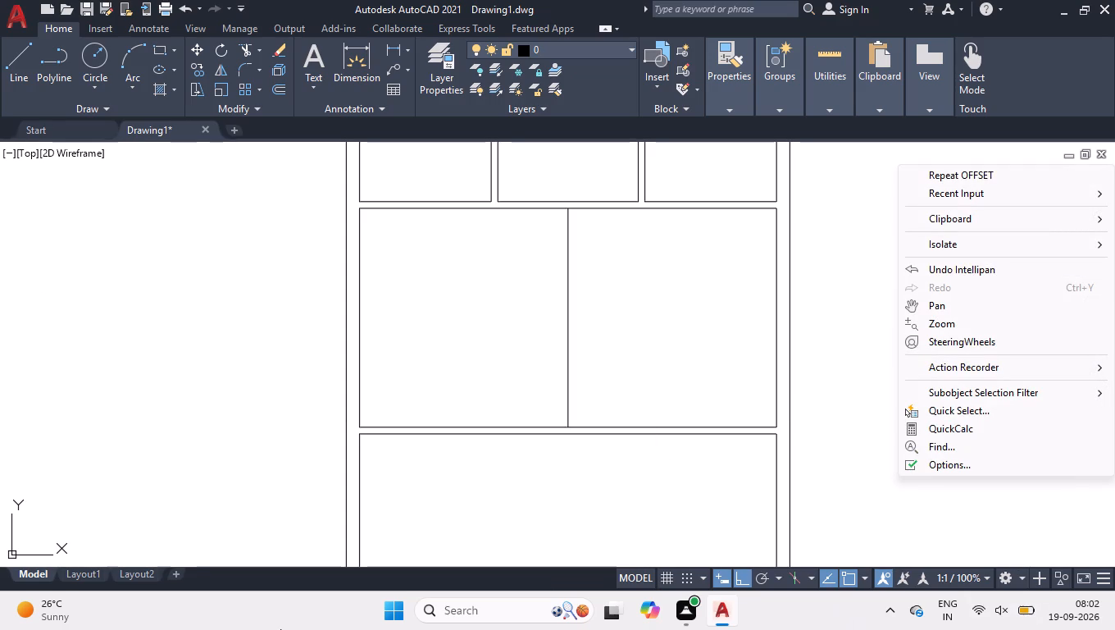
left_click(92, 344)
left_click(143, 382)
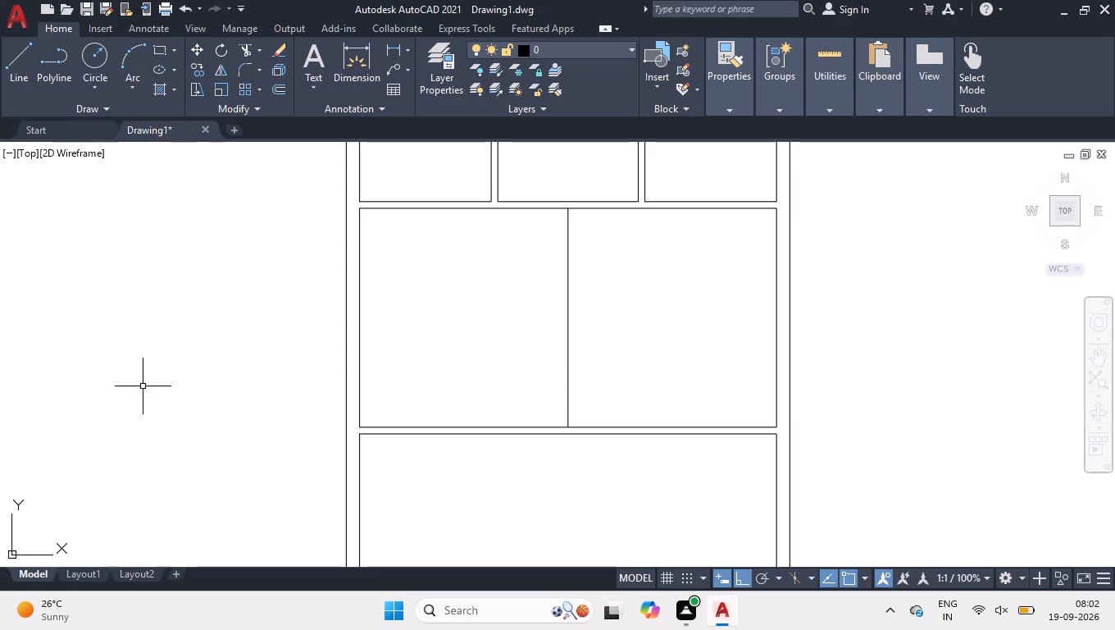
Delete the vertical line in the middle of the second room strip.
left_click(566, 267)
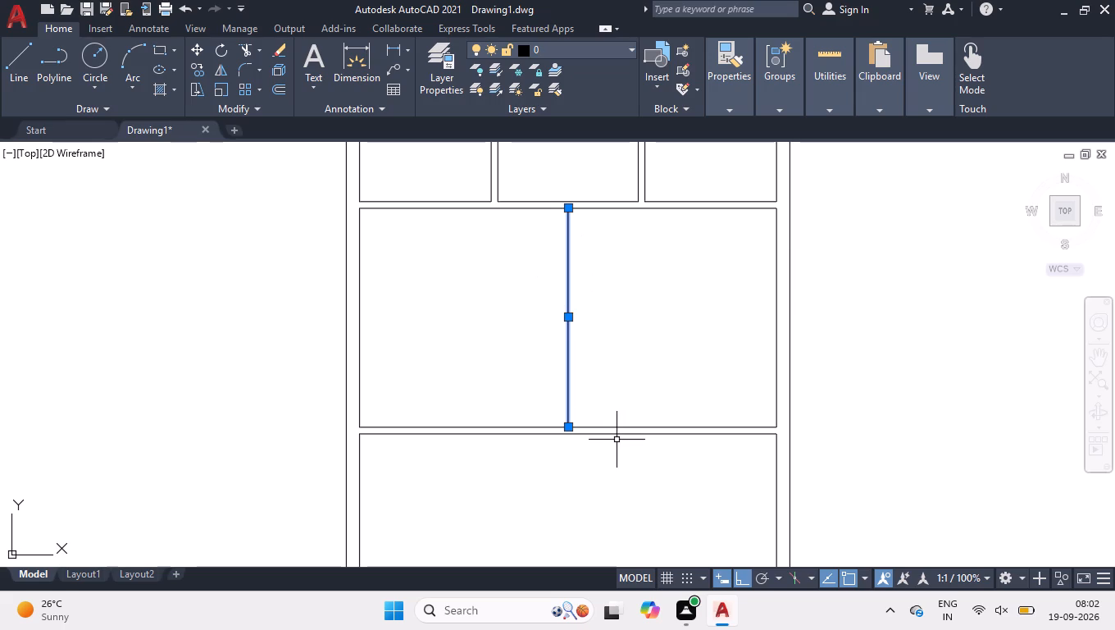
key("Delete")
Draw a 5' vertical line between the midpoints of the bottom and top edges of the middle room in the top strip.
scroll(383, 458, "down", 1)
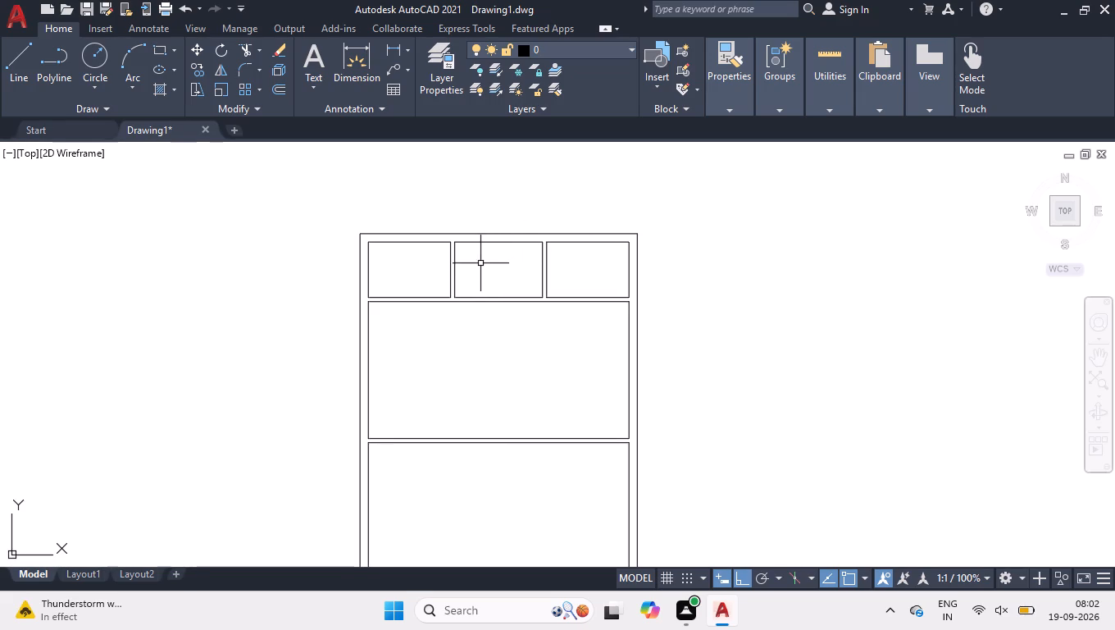
scroll(484, 263, "up", 3)
key("l")
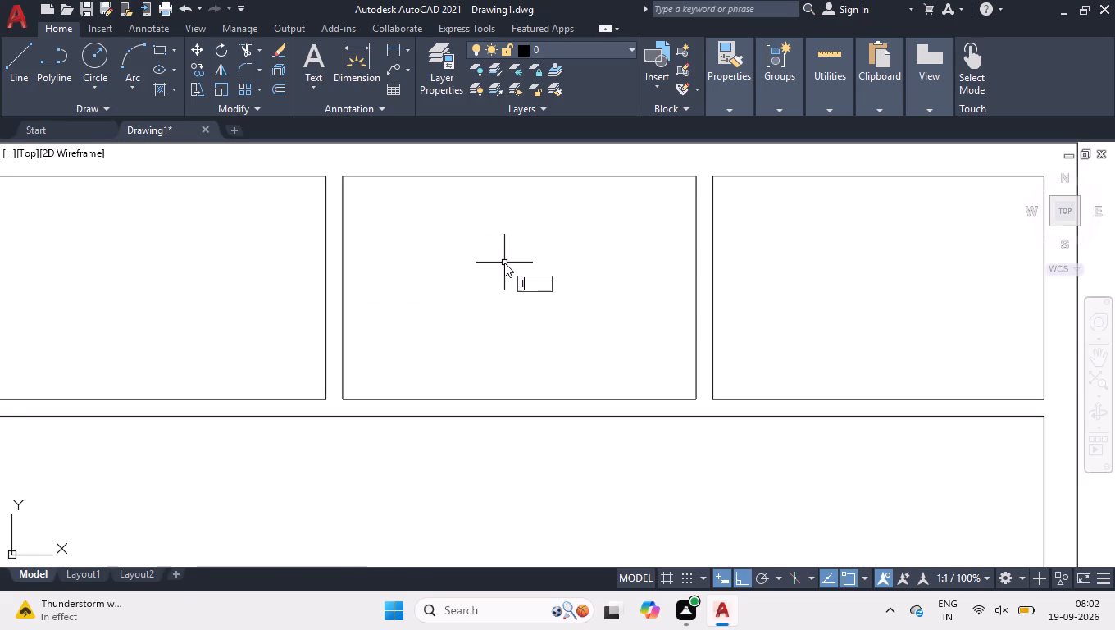
key("Return")
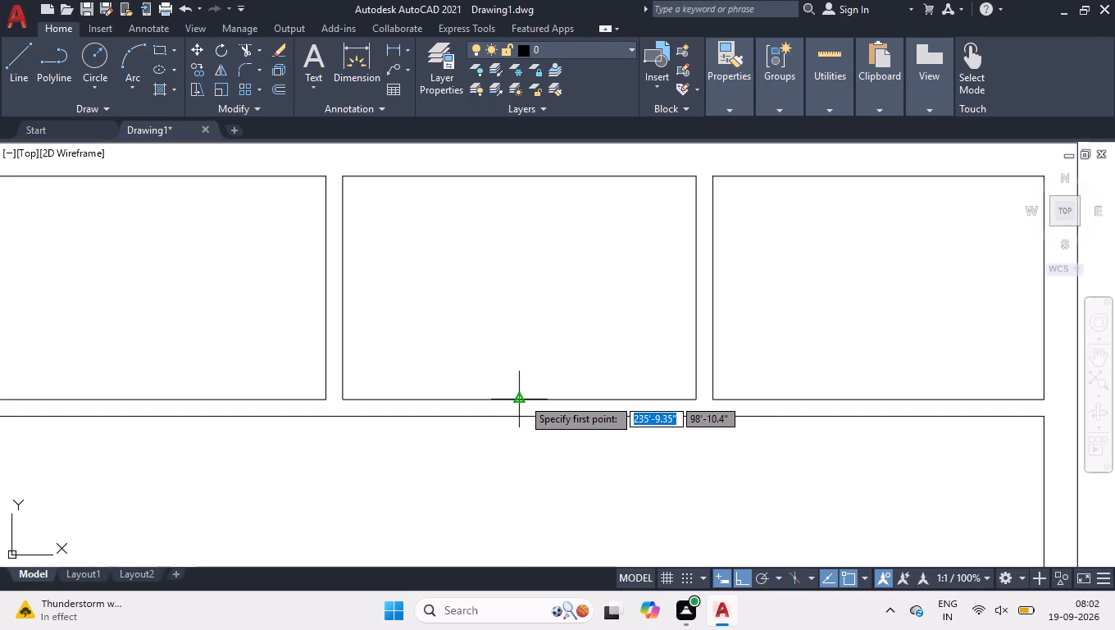
left_click(521, 398)
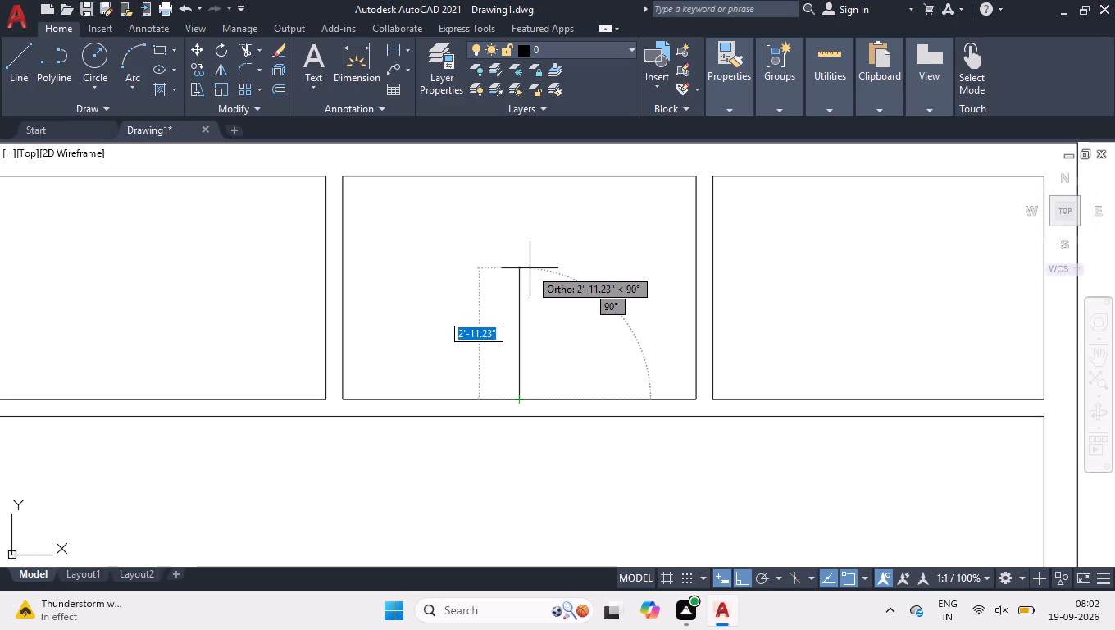
left_click(518, 178)
key("space")
Offset the vertical centre line of the top middle room 4.5" to both sides.
type("off")
key("Return")
key("period")
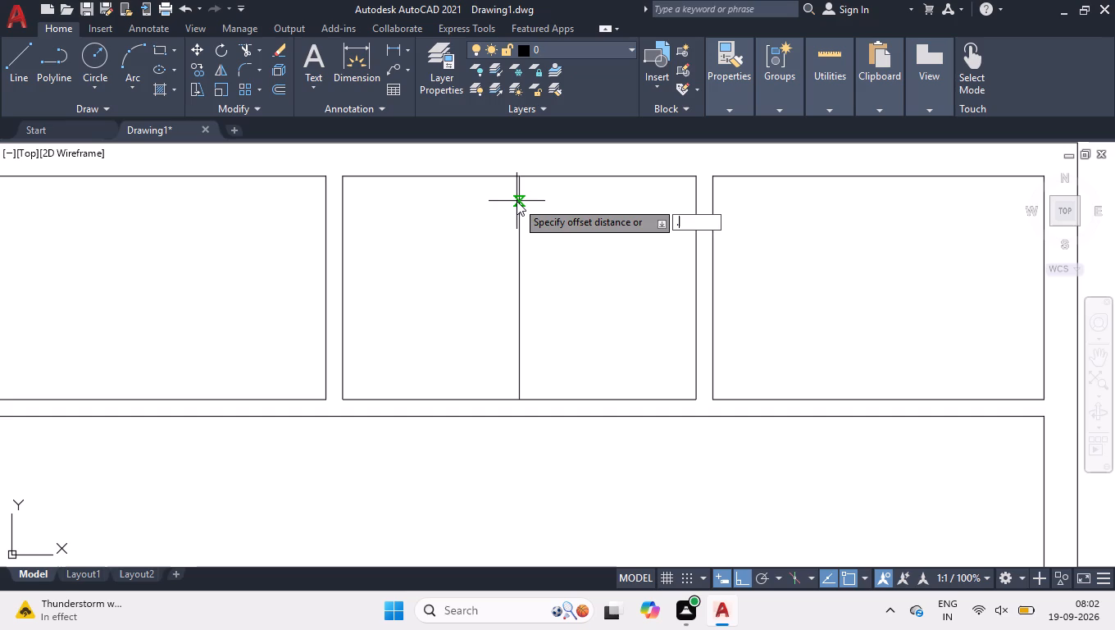
key("BackSpace")
key("4")
key("Return")
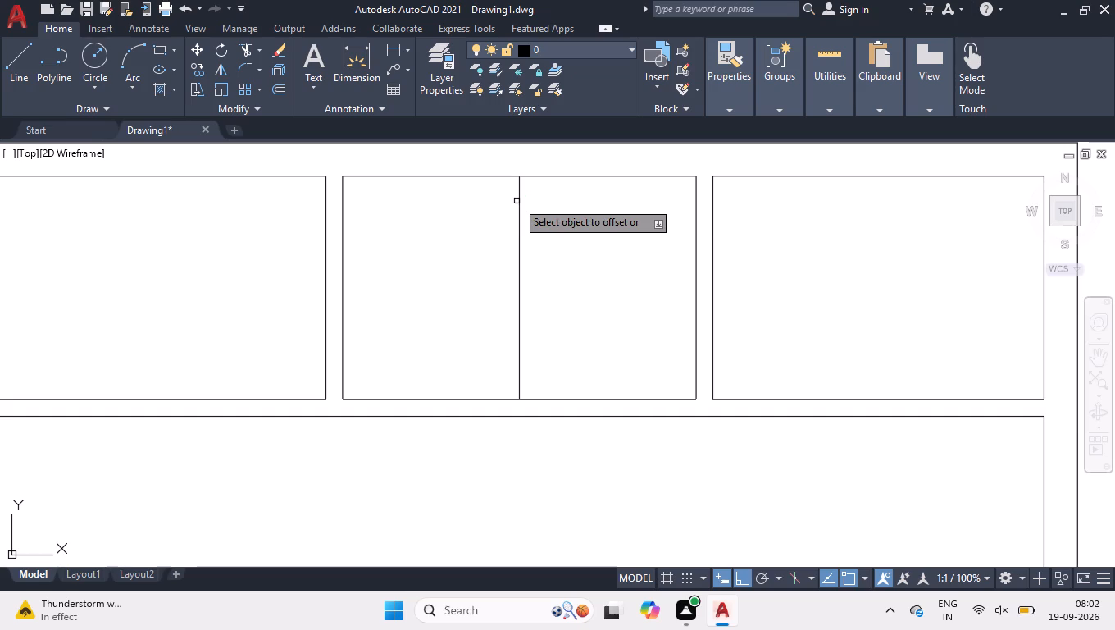
key("Return")
key("Return")
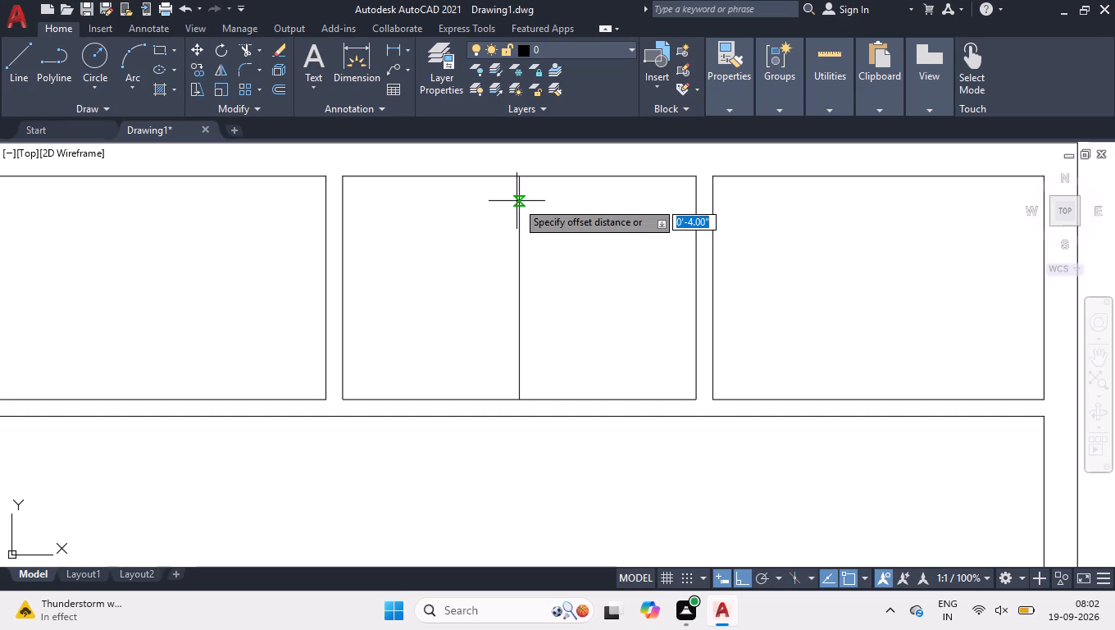
type("4.5")
key("Return")
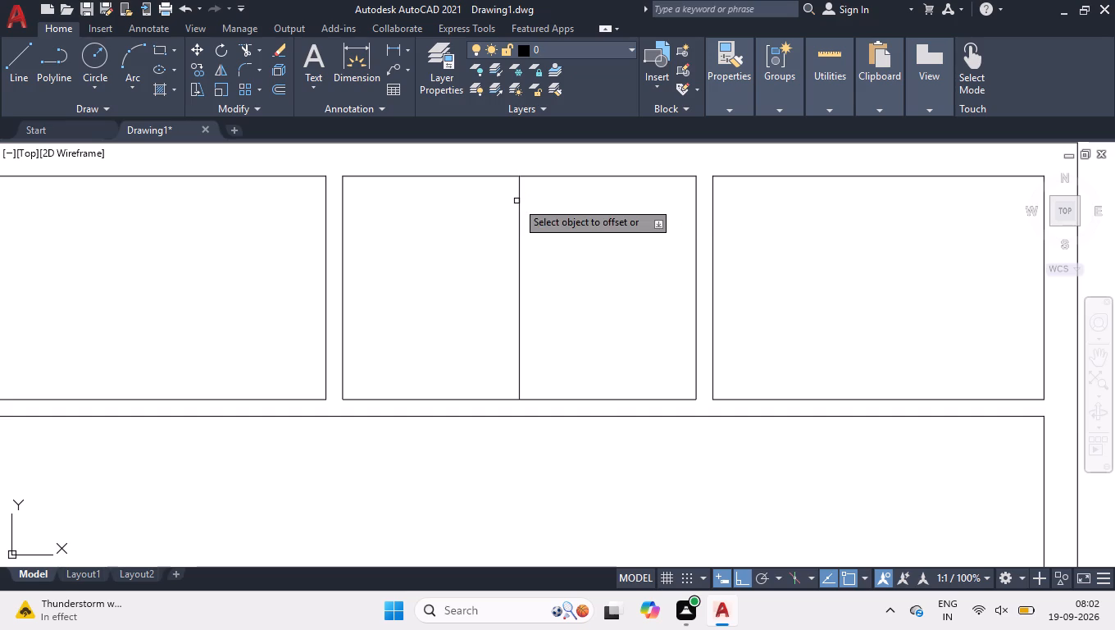
left_click(521, 308)
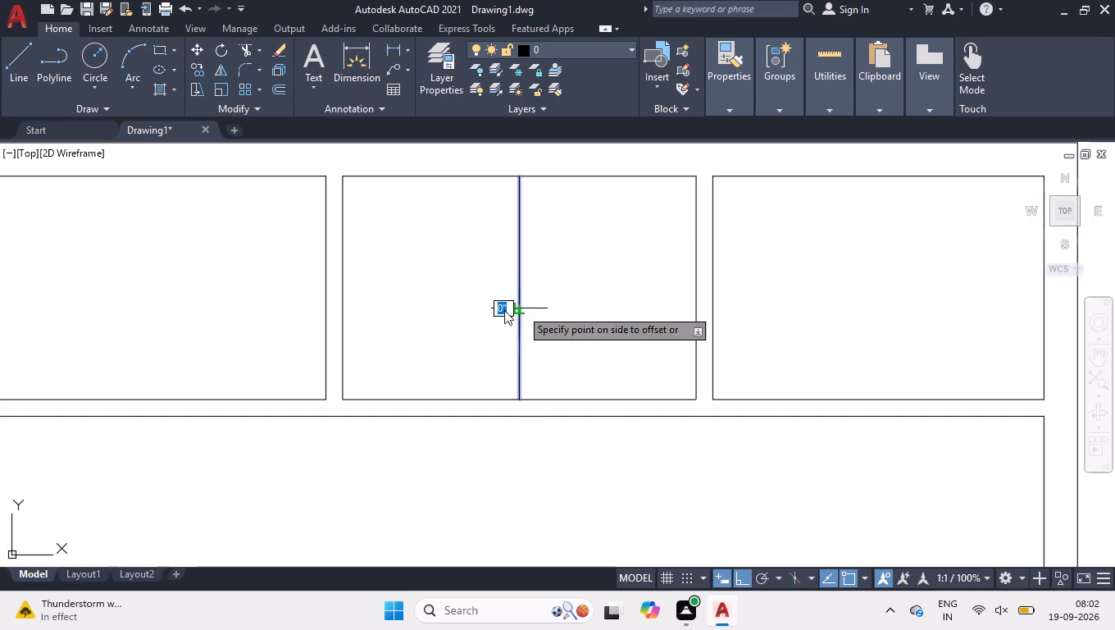
left_click(456, 314)
left_click(517, 307)
left_click(593, 308)
key("space")
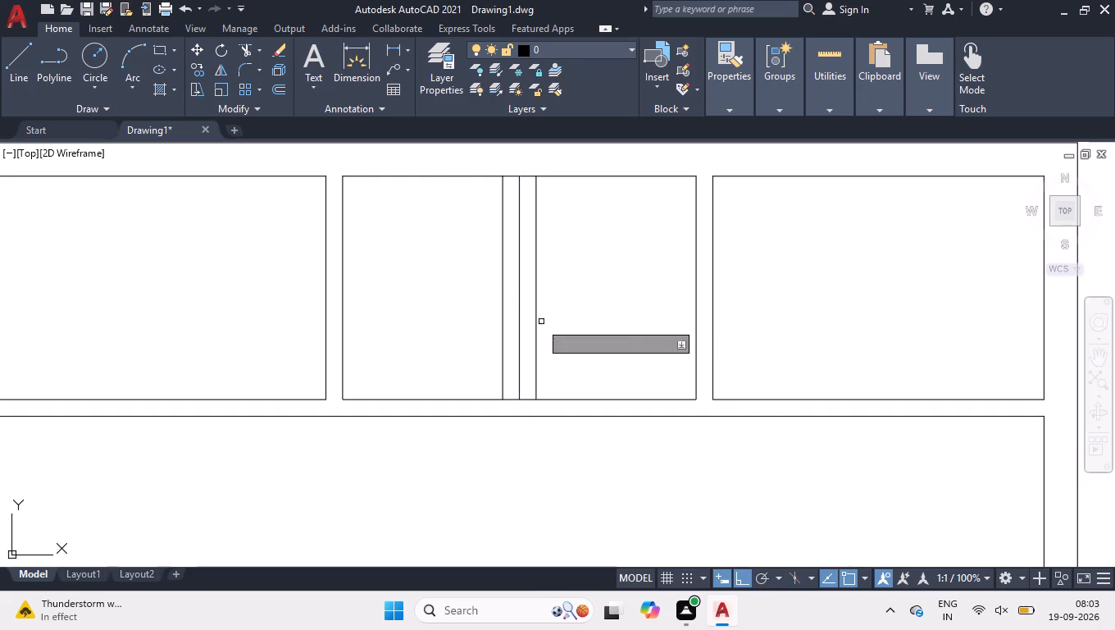
Delete the original centre line between the two offset lines.
left_click(524, 318)
left_click(515, 323)
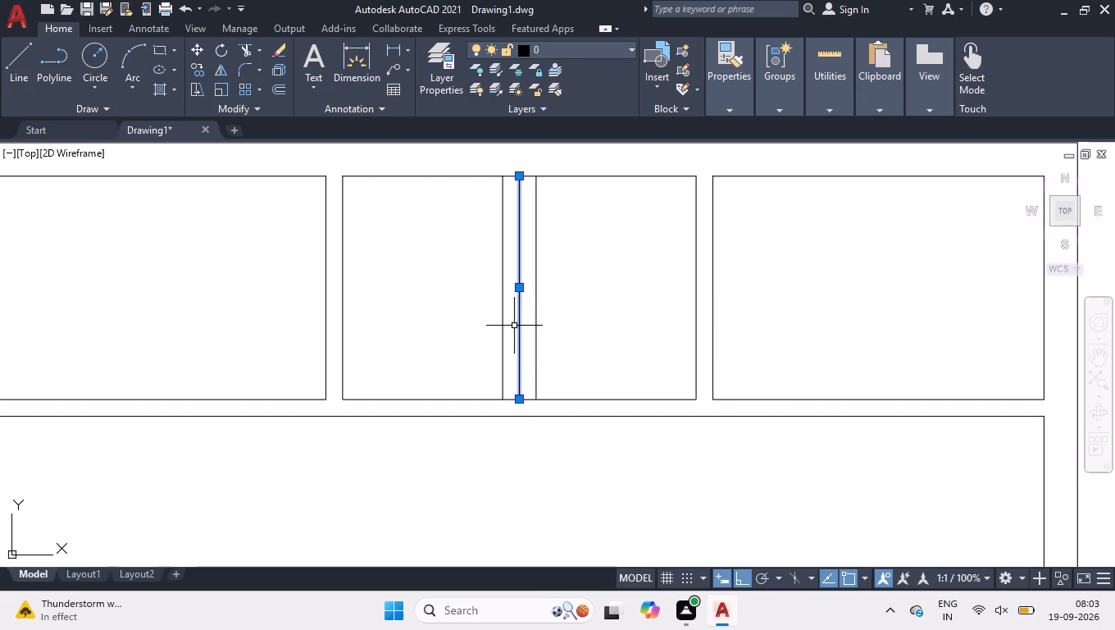
key("Delete")
Stretch the lower ends of both offset lines down to the bottom face of the horizontal partition below the second room strip.
left_click(563, 337)
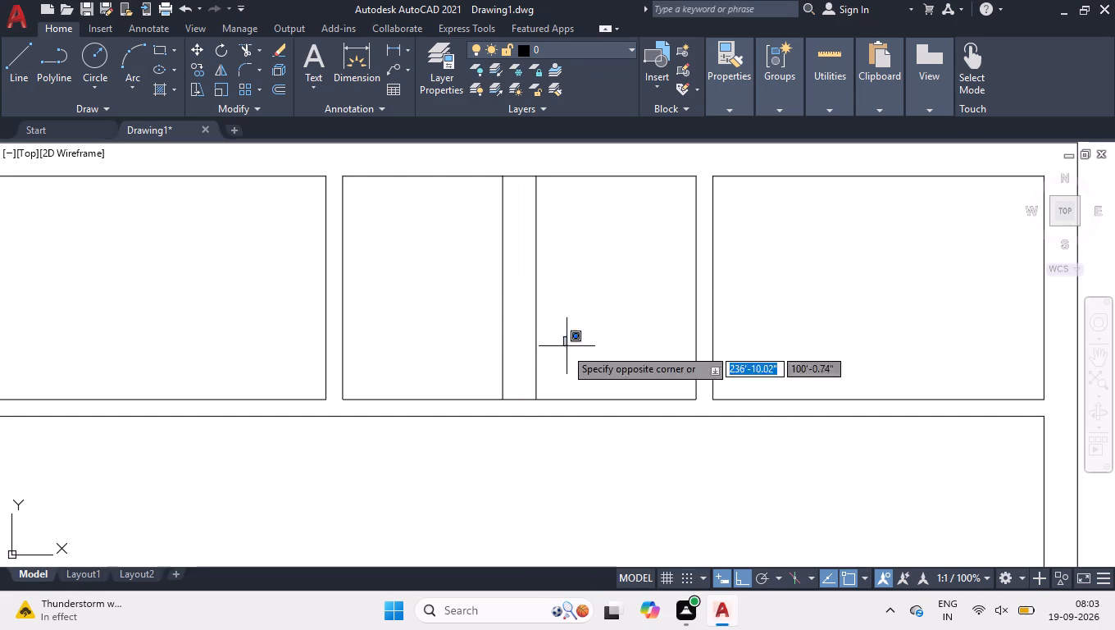
left_click(444, 308)
scroll(476, 203, "down", 2)
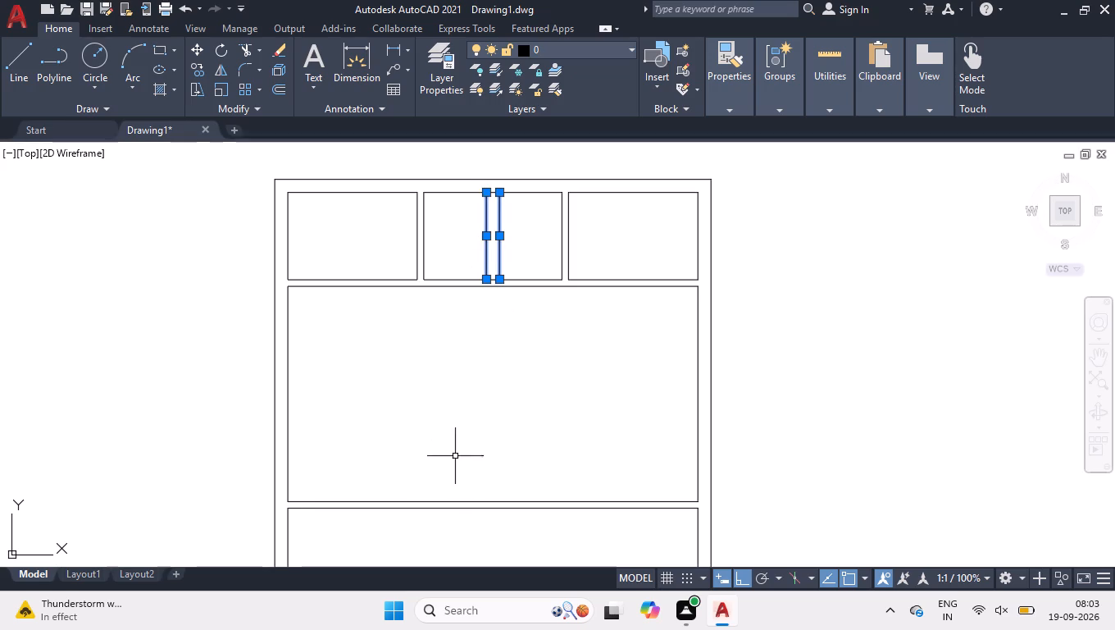
scroll(448, 499, "up", 1)
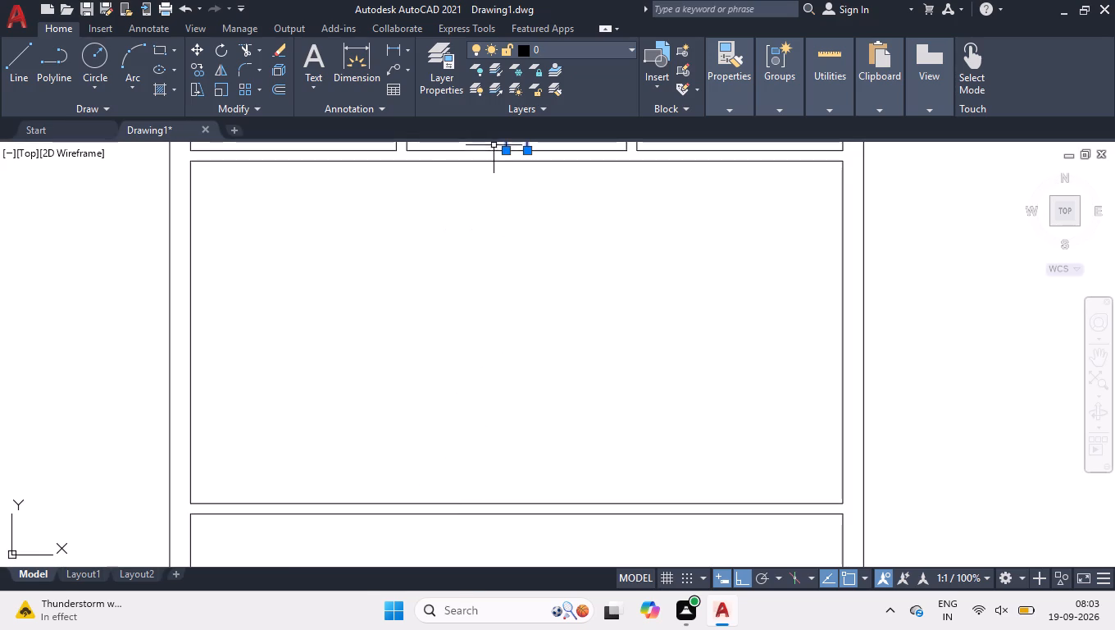
left_click(509, 153)
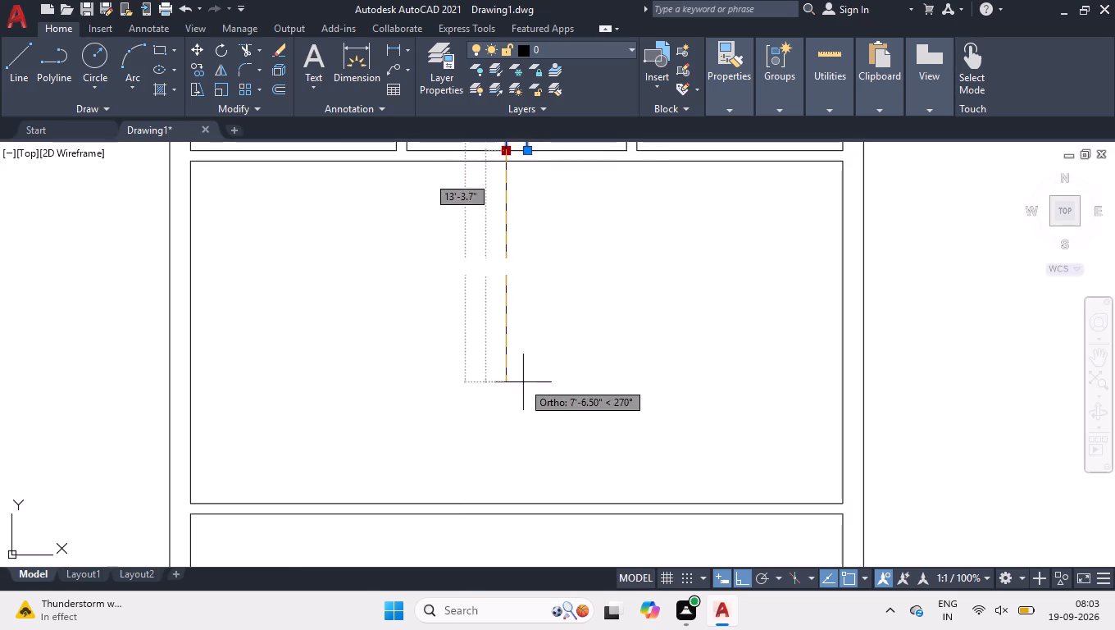
left_click(508, 516)
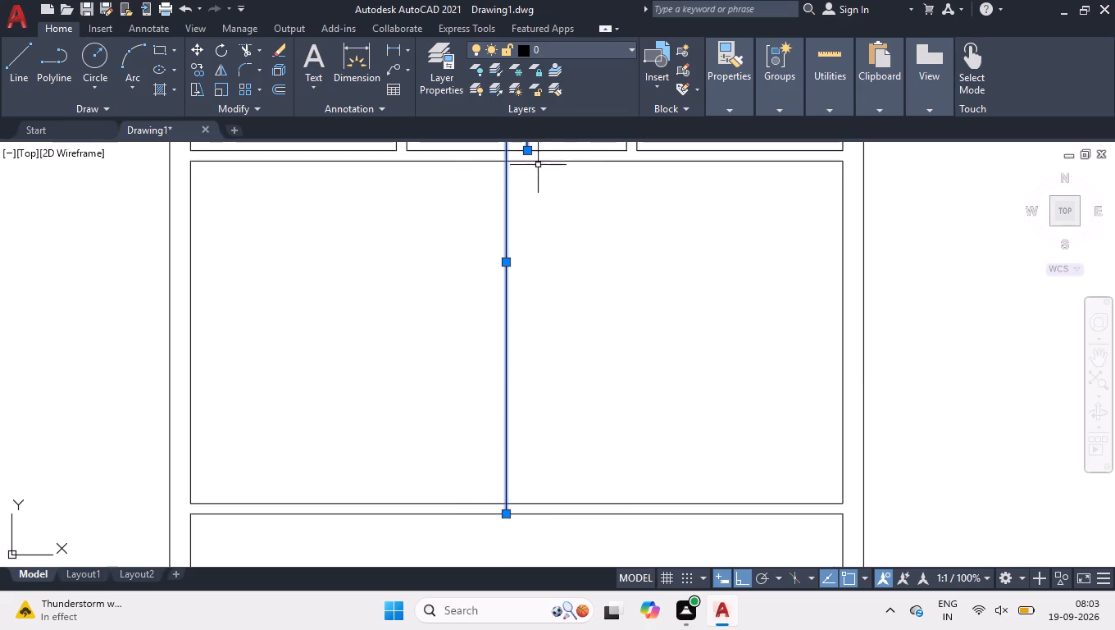
left_click(528, 148)
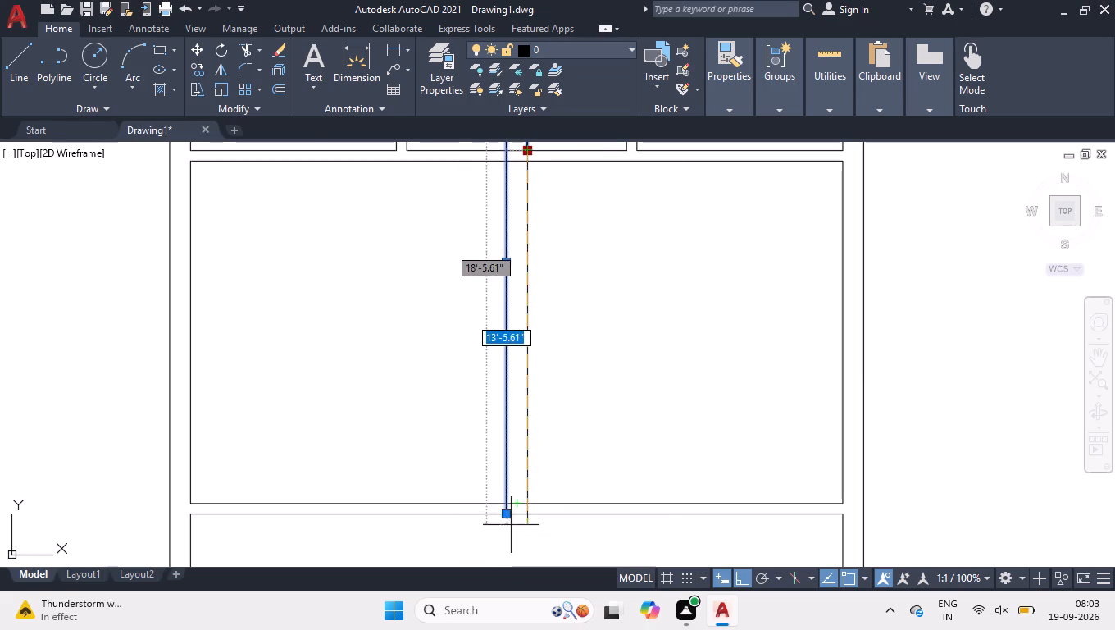
left_click(524, 514)
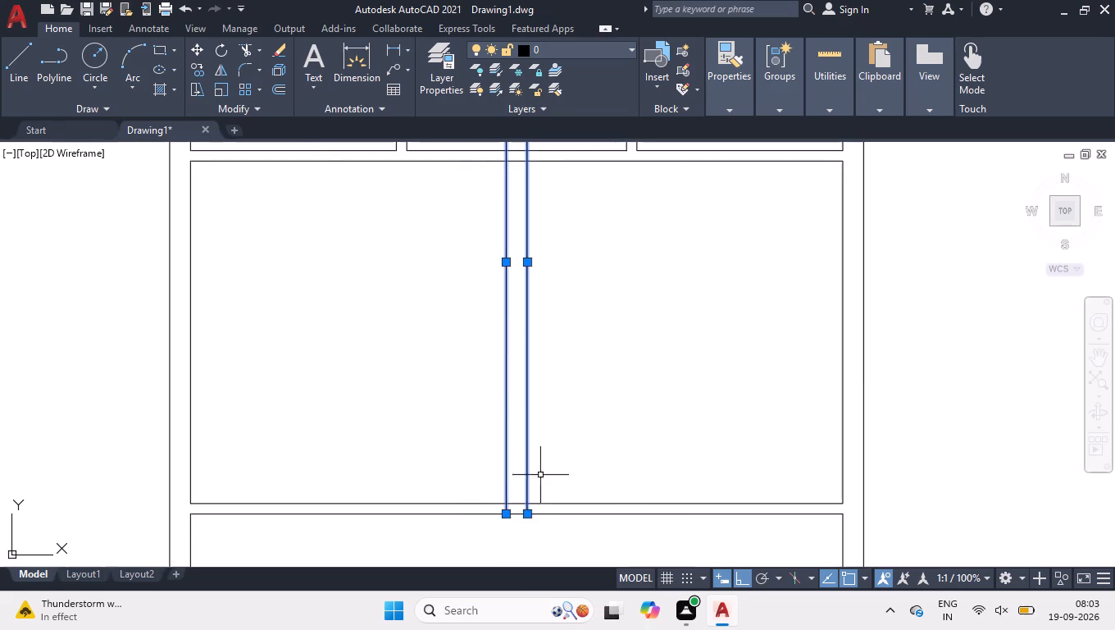
right_click(592, 335)
left_click(633, 458)
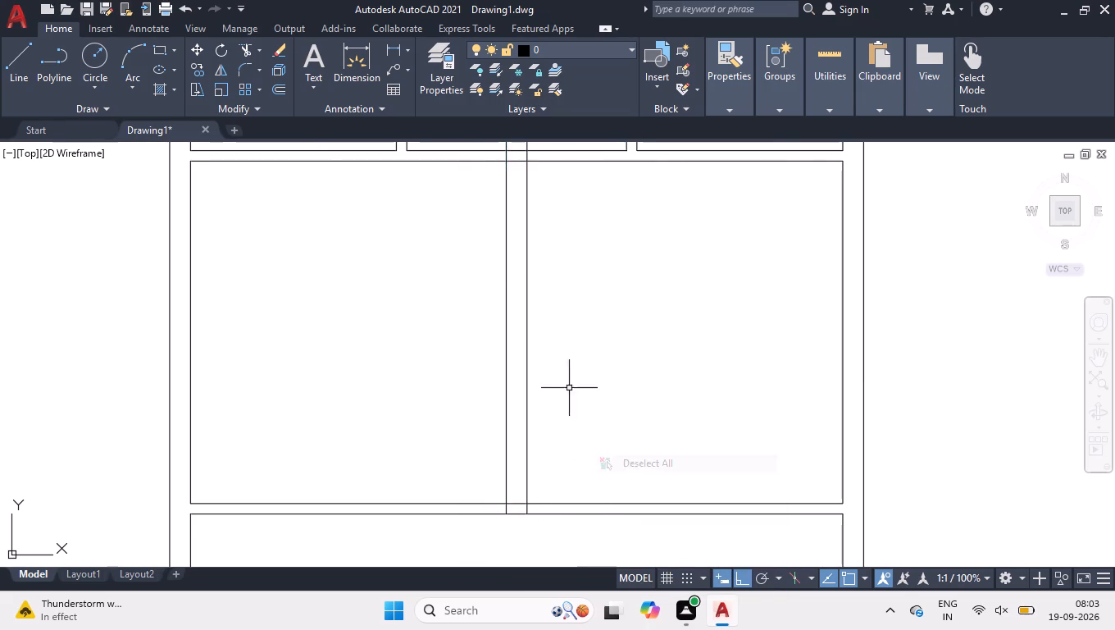
Draw a 7' by 5' room outline with lines from the top-left inner corner of the large lower room.
scroll(553, 363, "down", 2)
scroll(530, 187, "down", 1)
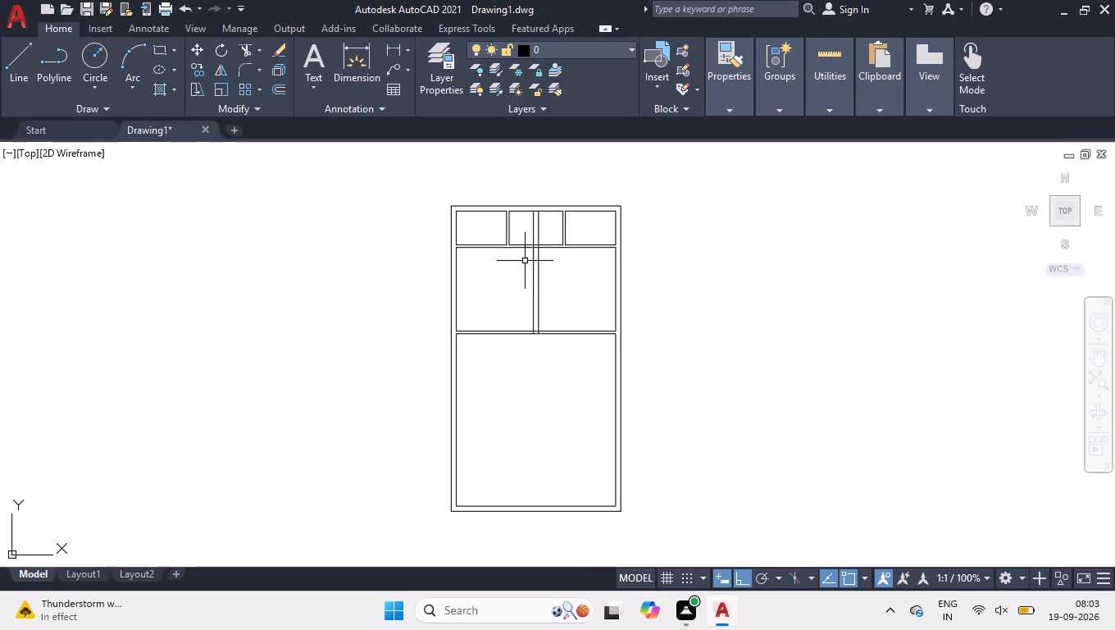
scroll(523, 262, "up", 1)
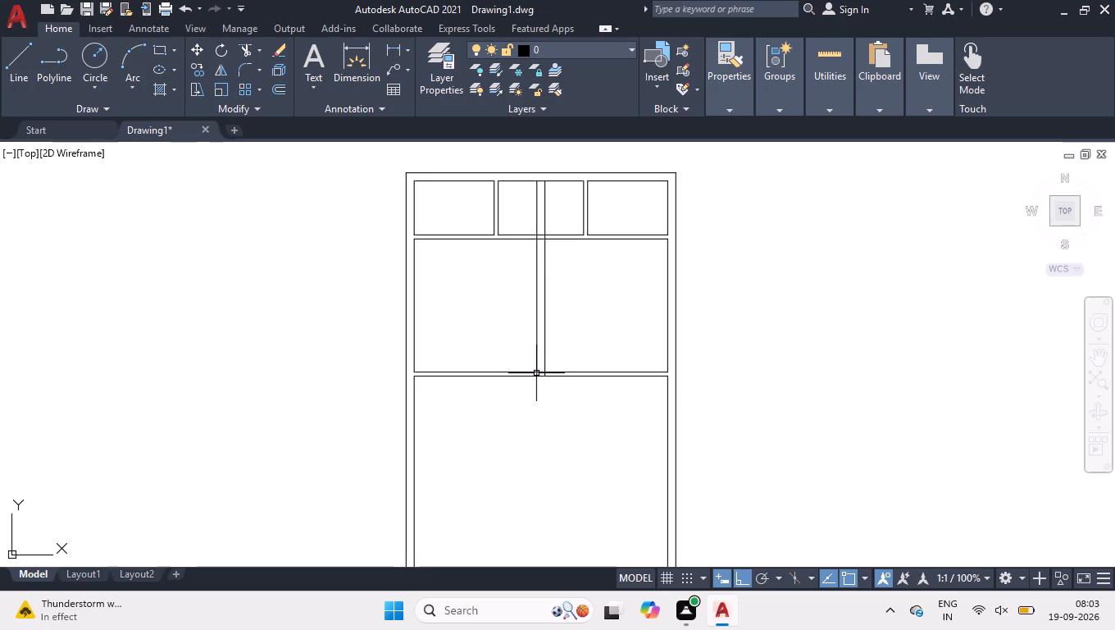
scroll(489, 283, "down", 1)
scroll(494, 381, "up", 1)
scroll(454, 322, "up", 2)
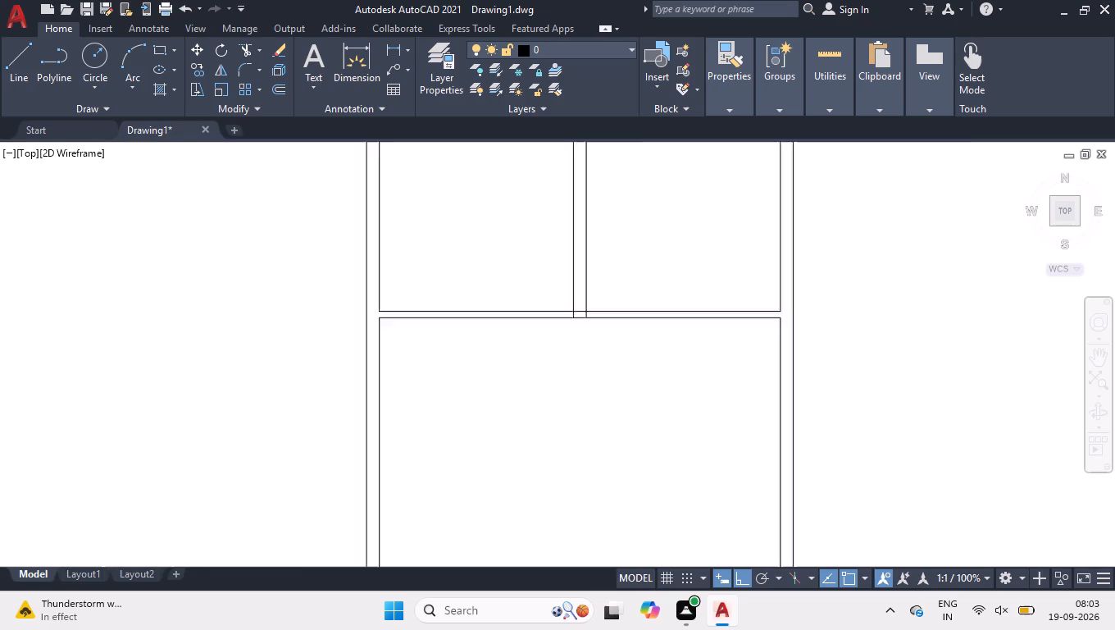
scroll(459, 354, "up", 2)
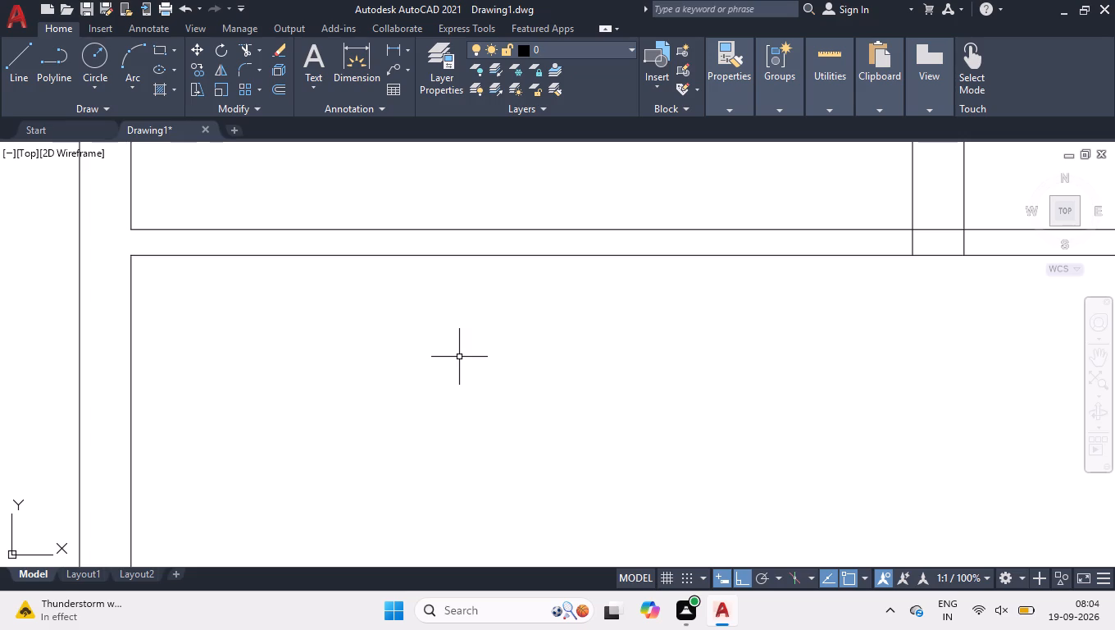
key("l")
key("Return")
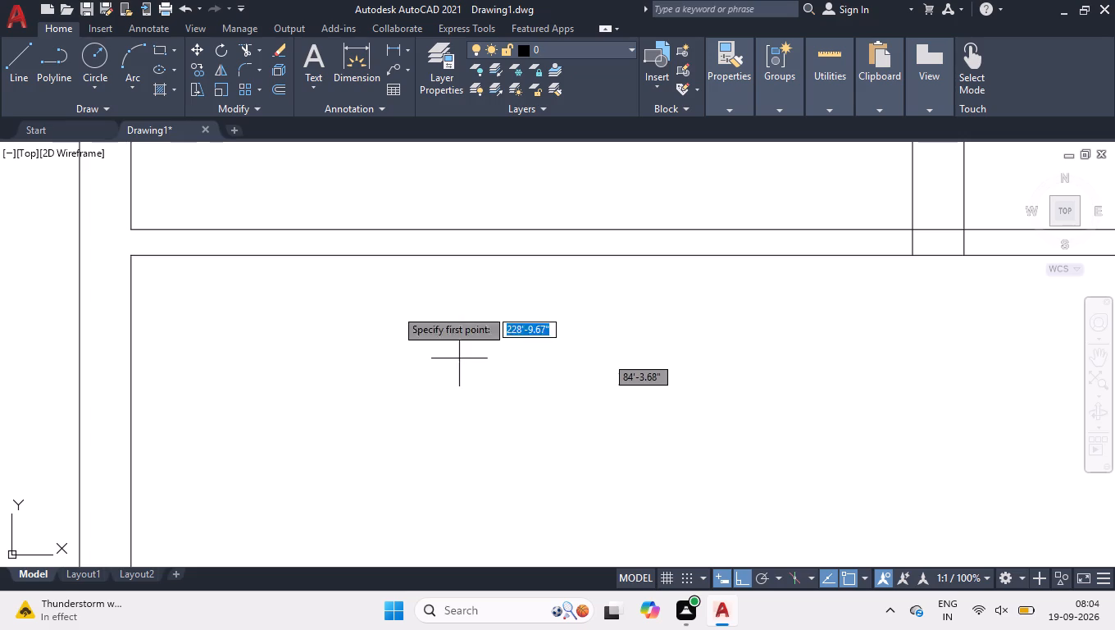
left_click(134, 258)
type("7'")
key("Return")
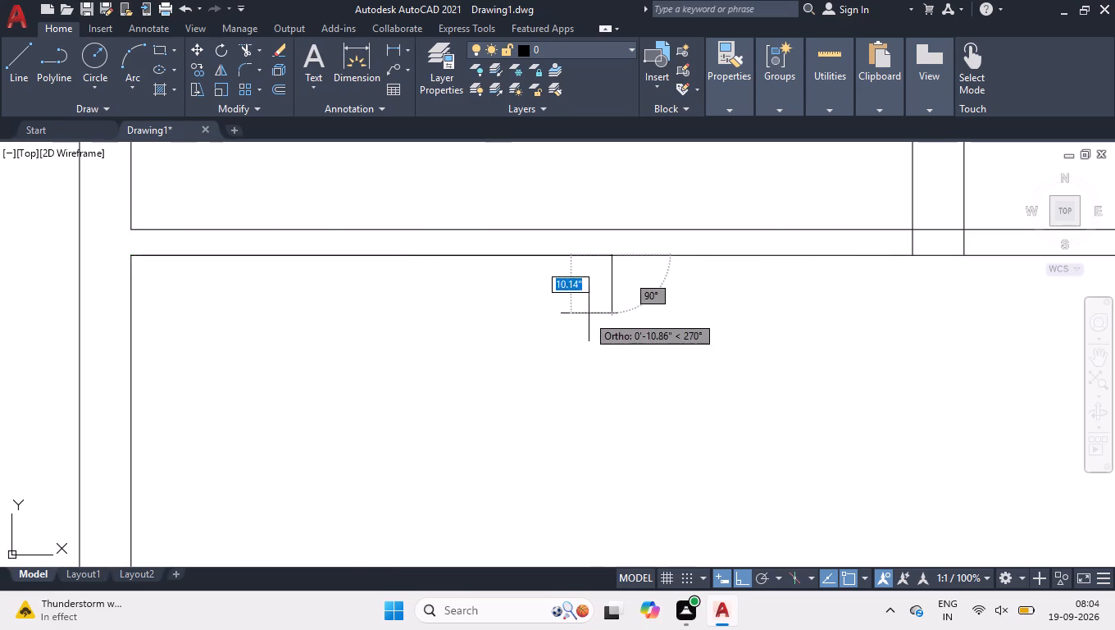
type("5'")
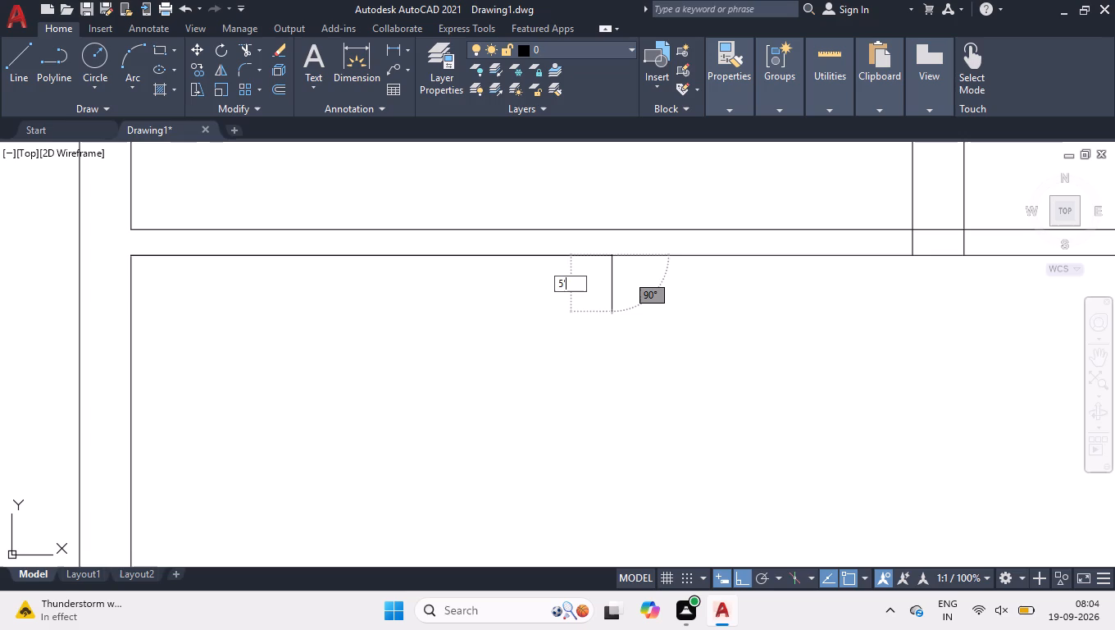
key("Return")
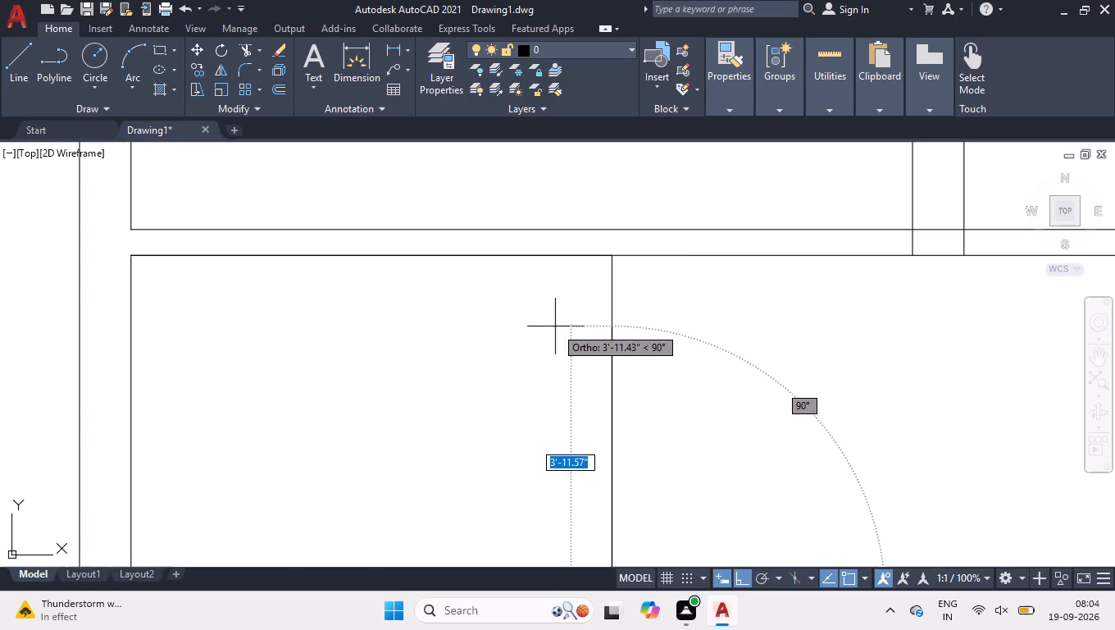
scroll(551, 313, "down", 2)
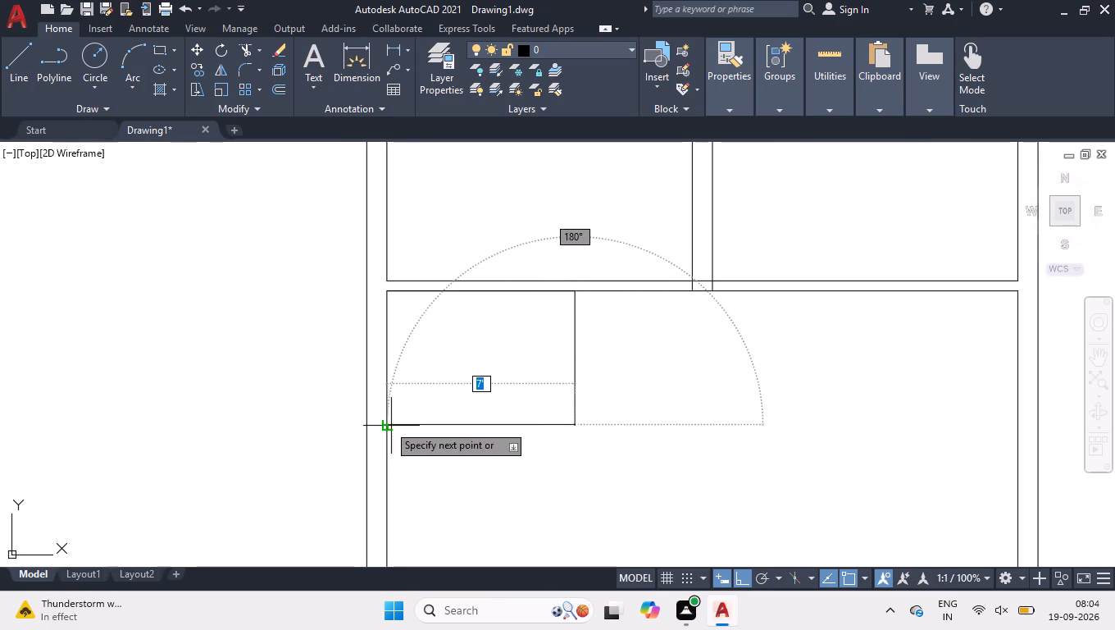
left_click(387, 423)
key("space")
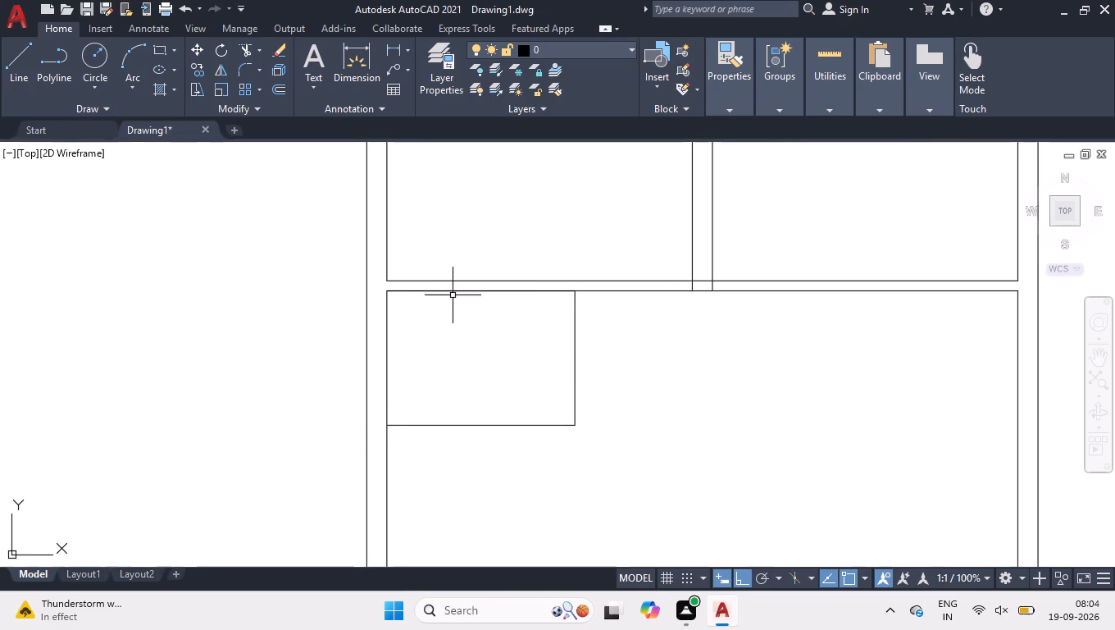
Delete the 7' line overlapping the partition face along the top of the new small room.
left_click(453, 294)
left_click(457, 311)
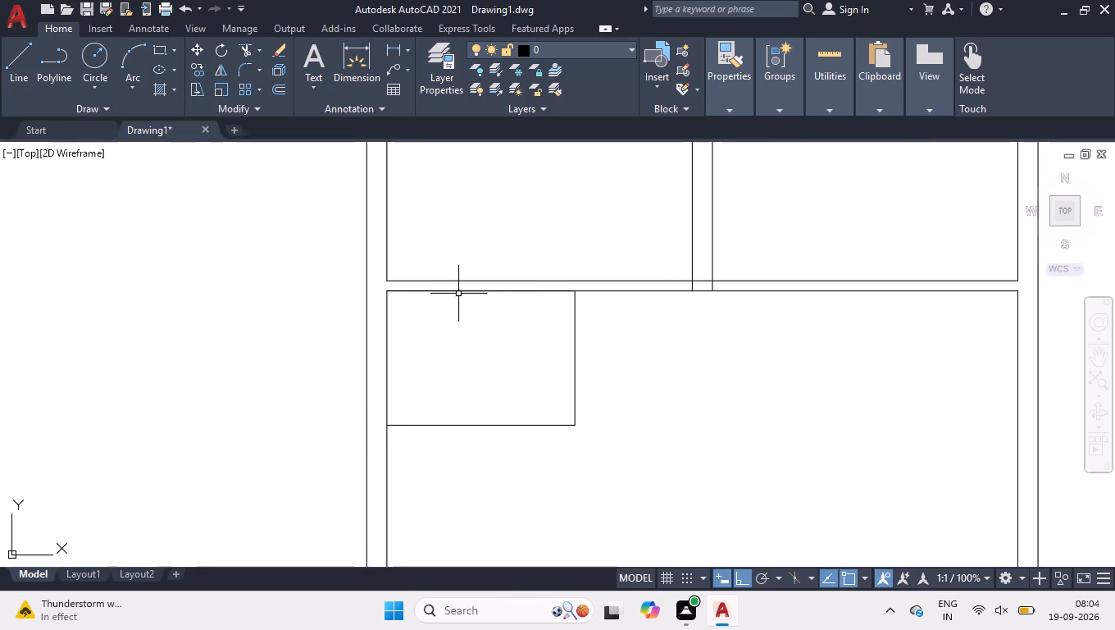
left_click(459, 292)
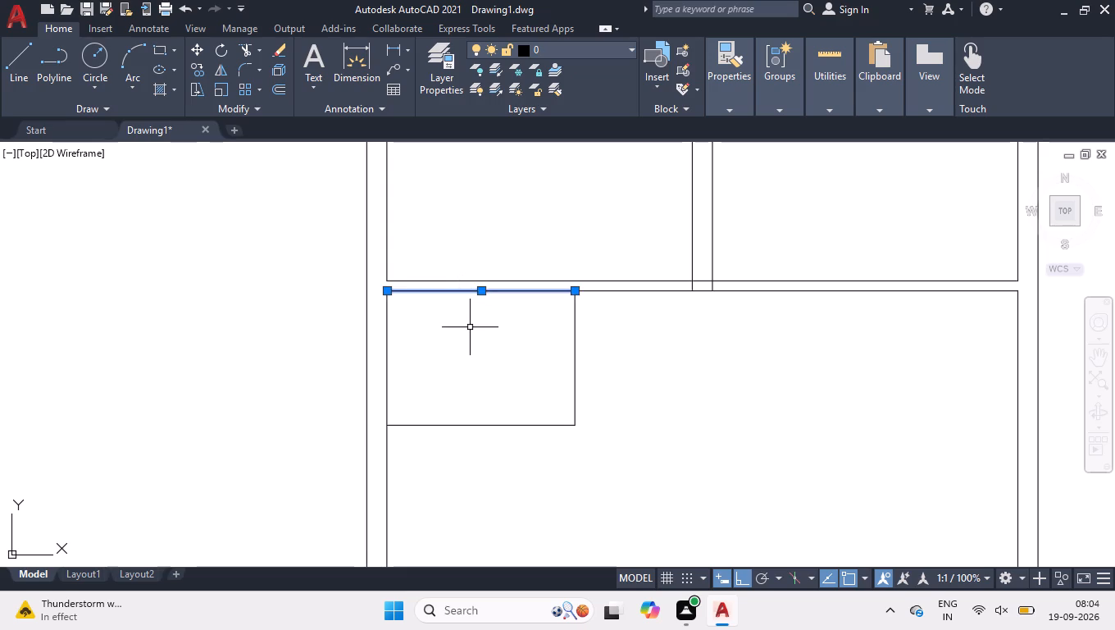
key("Delete")
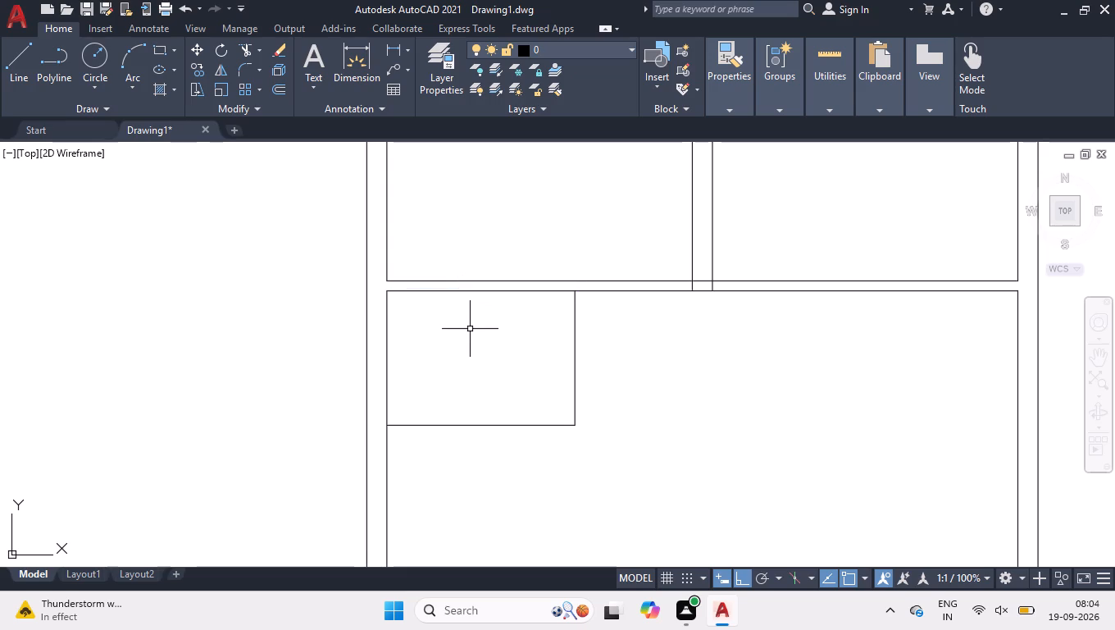
Offset the small room's bottom and right-hand lines 4.5" outward to form its partition walls.
type("off")
key("Return")
type("4.5")
key("Return")
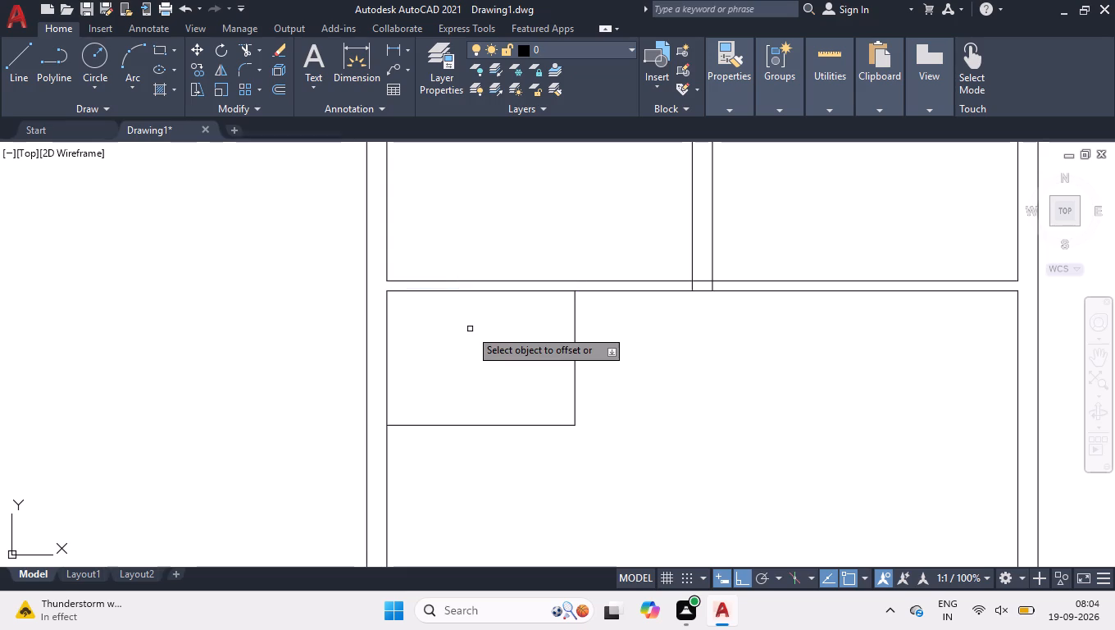
left_click(511, 426)
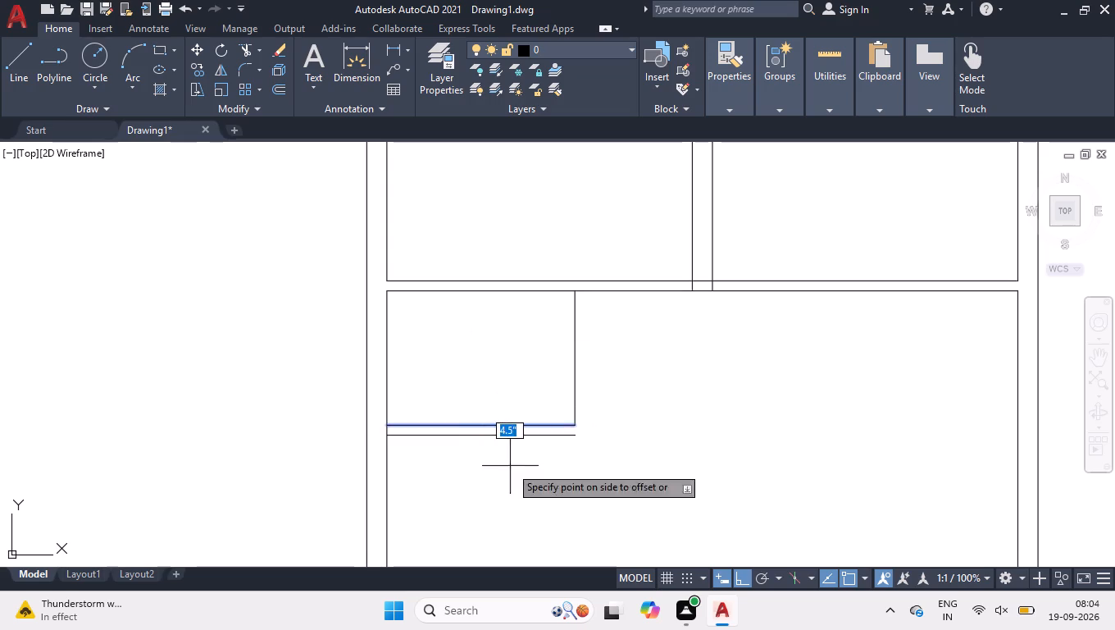
left_click(510, 466)
left_click(576, 399)
left_click(596, 391)
key("space")
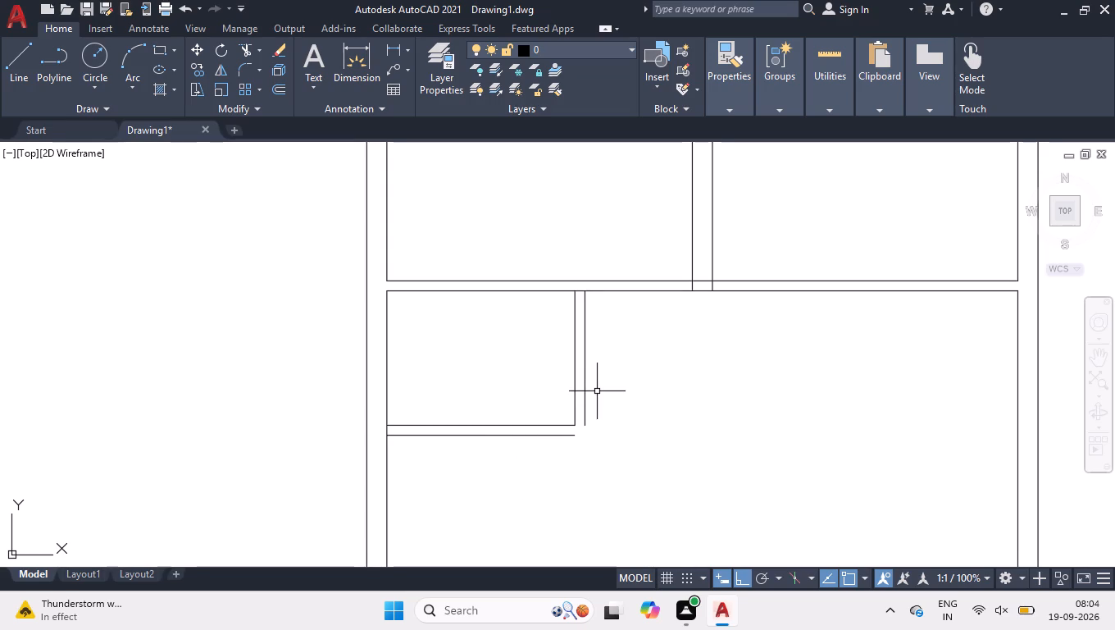
Fillet the two outer offset lines into a closed corner at the small room's lower right.
type("f")
key("space")
key("space")
key("space")
left_click(586, 424)
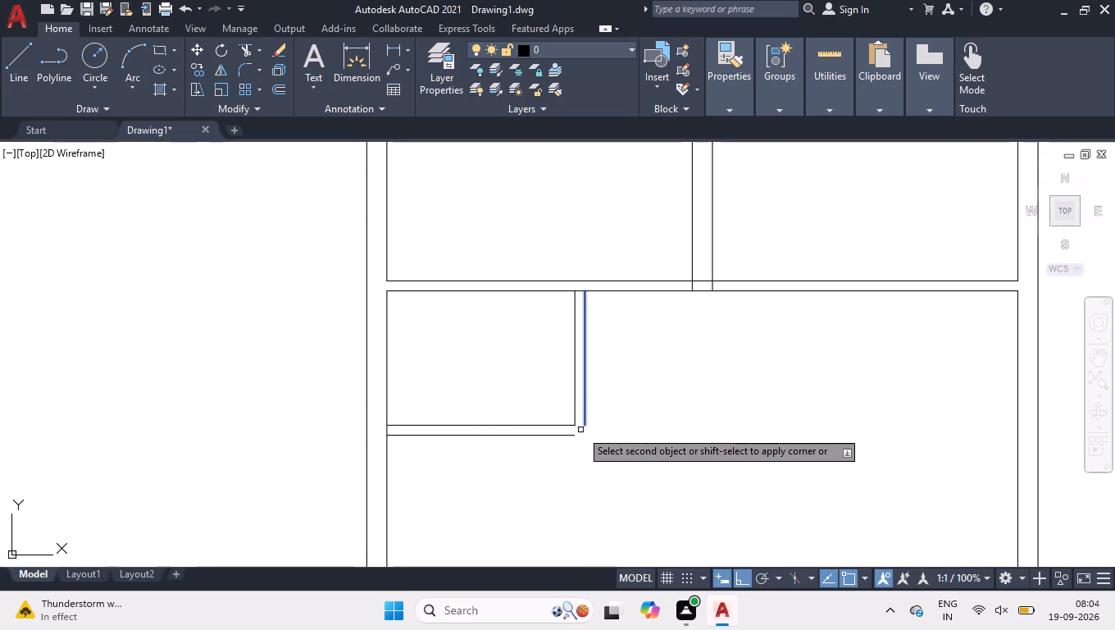
left_click(575, 433)
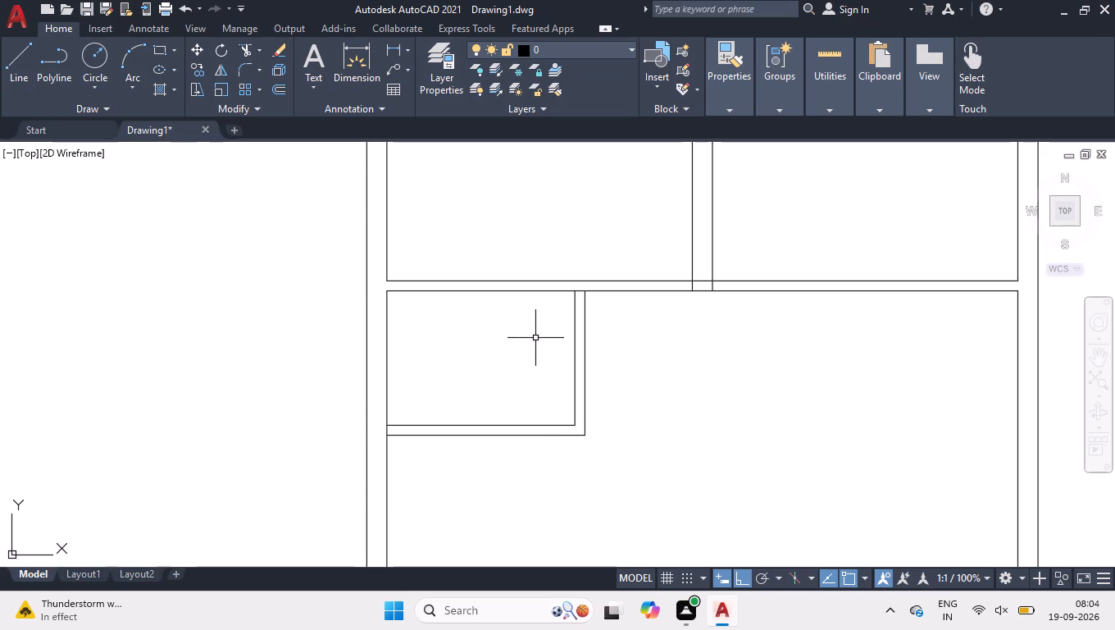
Copy the small room's L-shaped partition walls directly below, from the outer line's top end to its bottom corner.
scroll(534, 334, "down", 1)
left_click(594, 364)
left_click(504, 427)
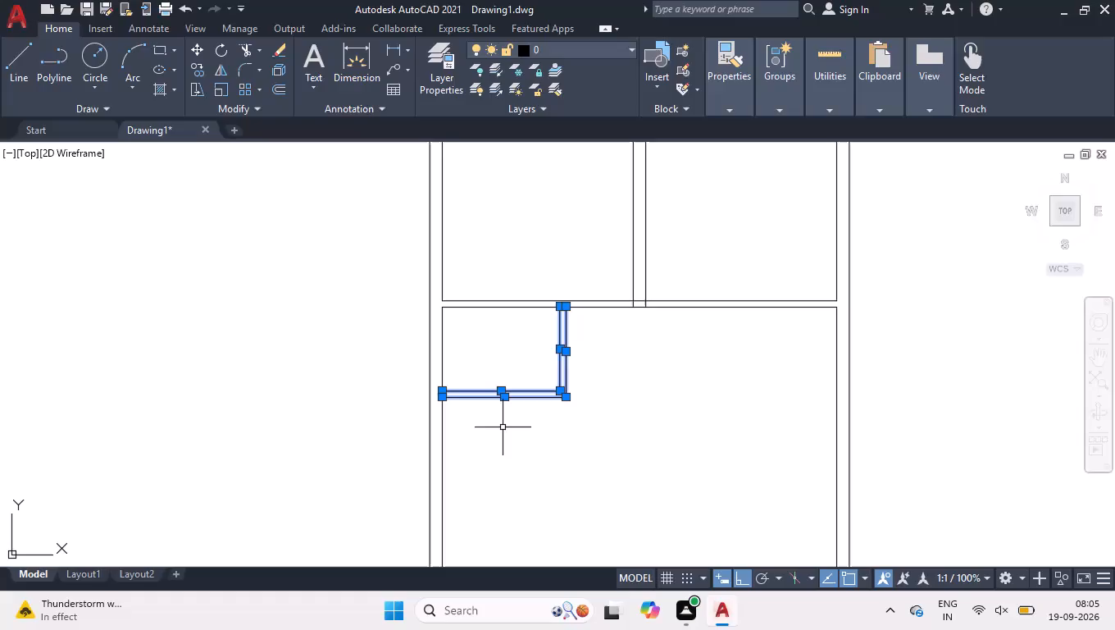
type("co")
key("Return")
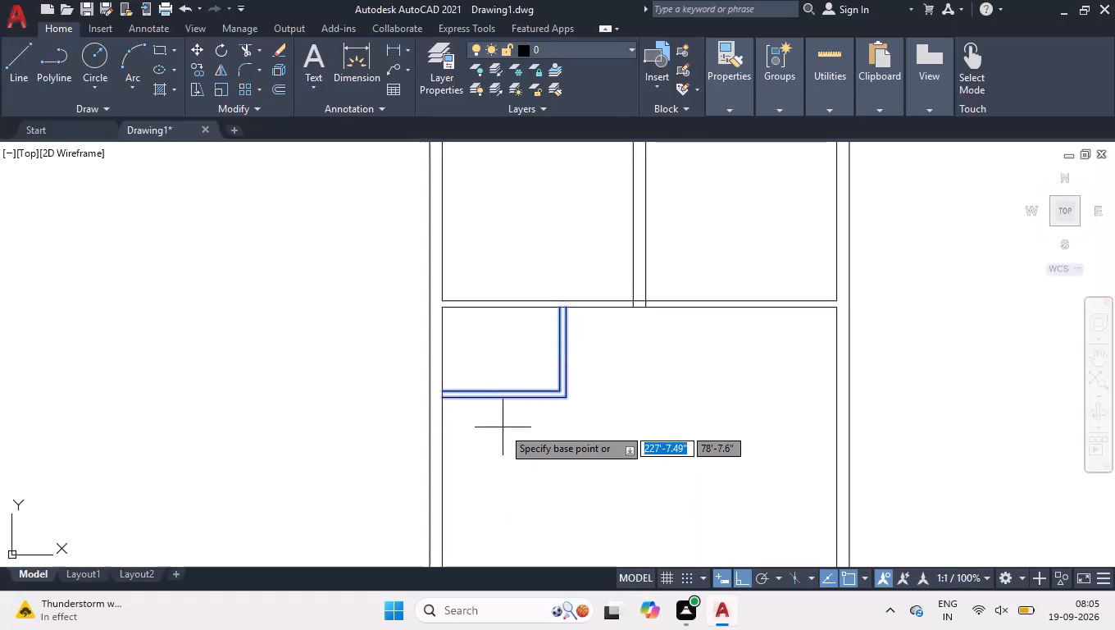
left_click(567, 310)
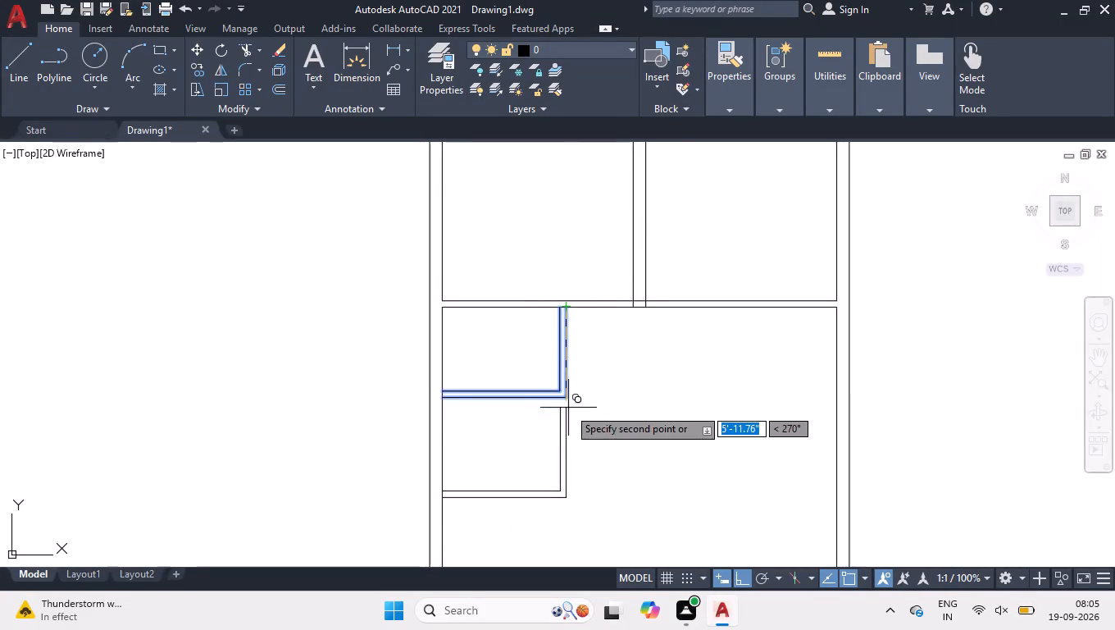
left_click(567, 399)
key("space")
Offset the bottom outer line of the second small room 8' downward.
scroll(524, 343, "down", 1)
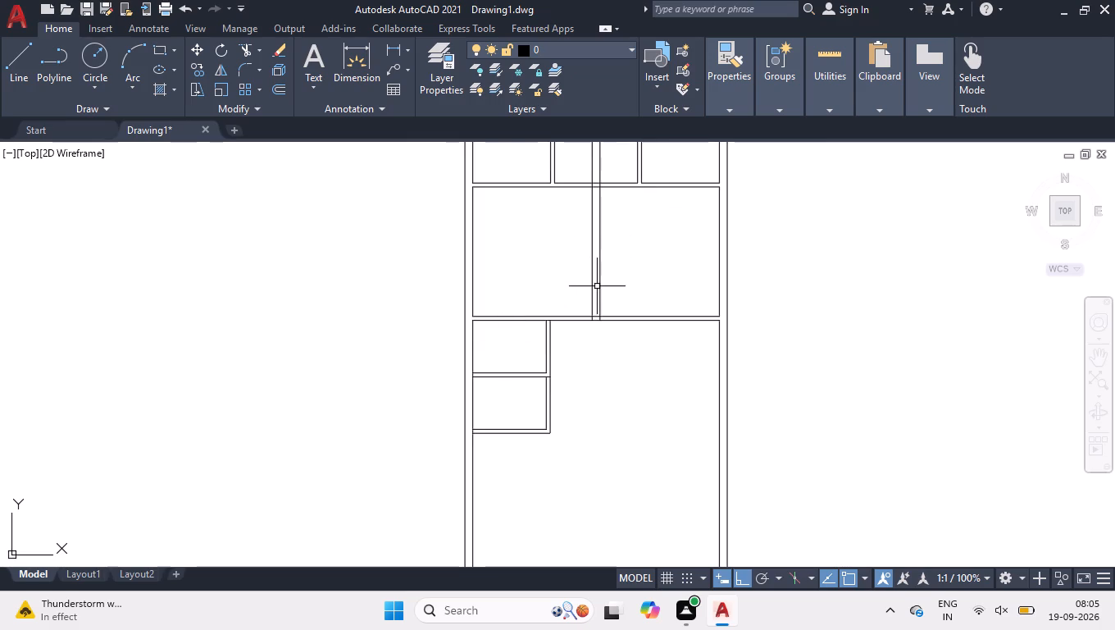
scroll(597, 287, "down", 2)
scroll(582, 349, "up", 1)
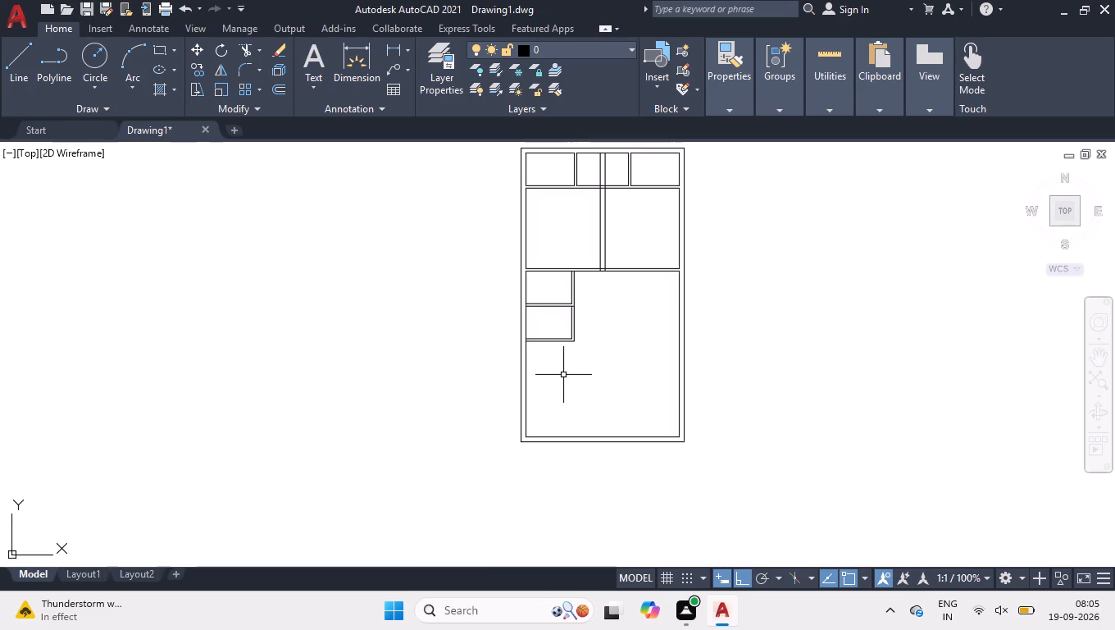
scroll(553, 359, "up", 2)
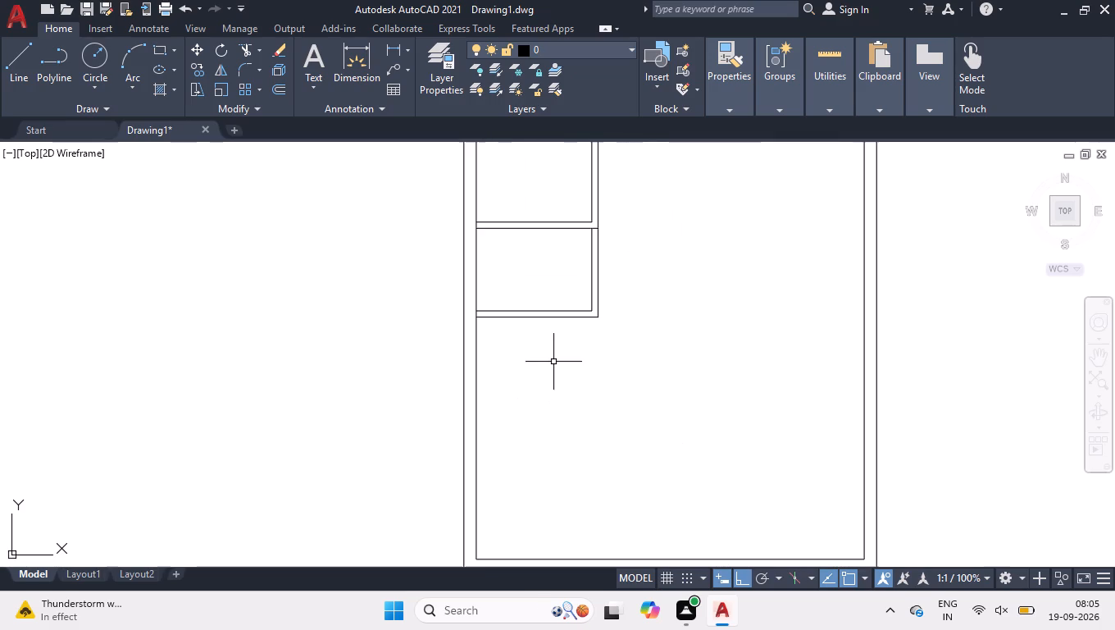
type("off")
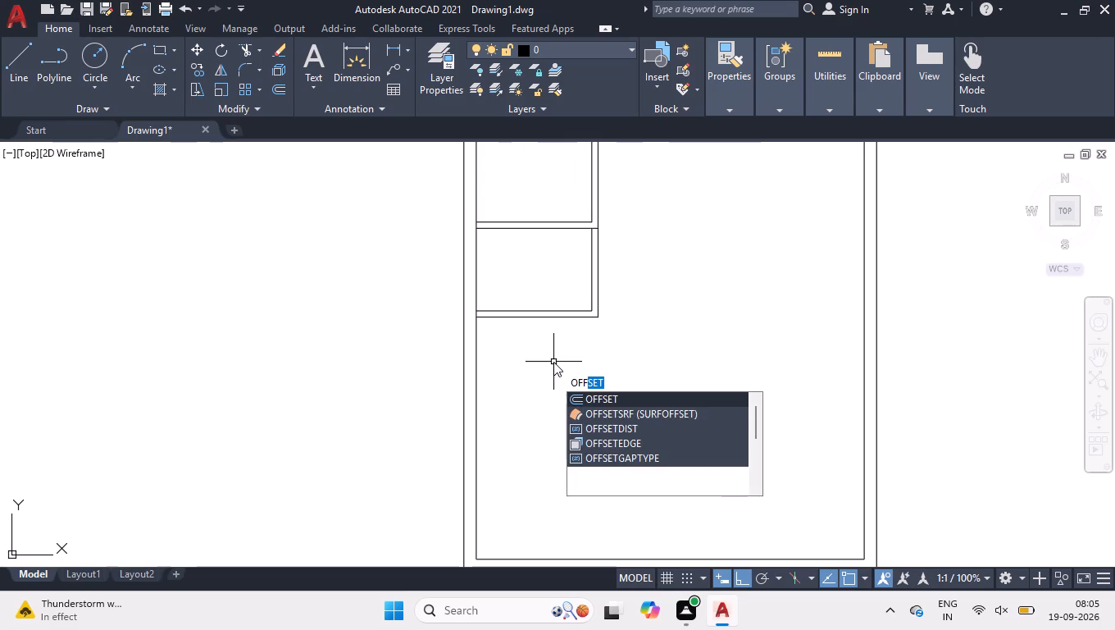
key("Return")
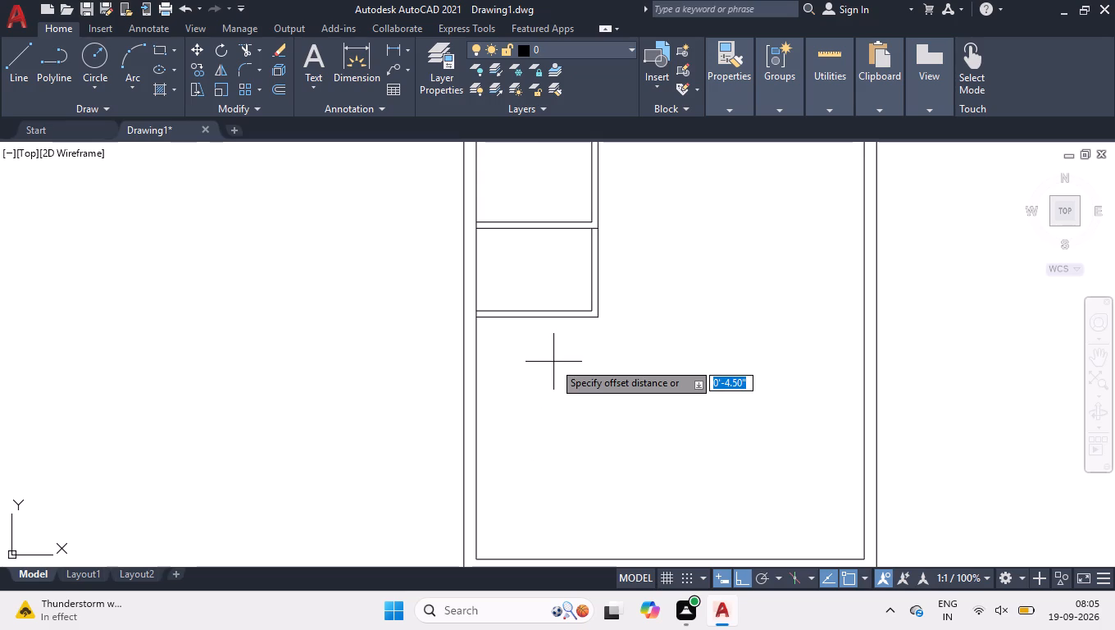
key("8")
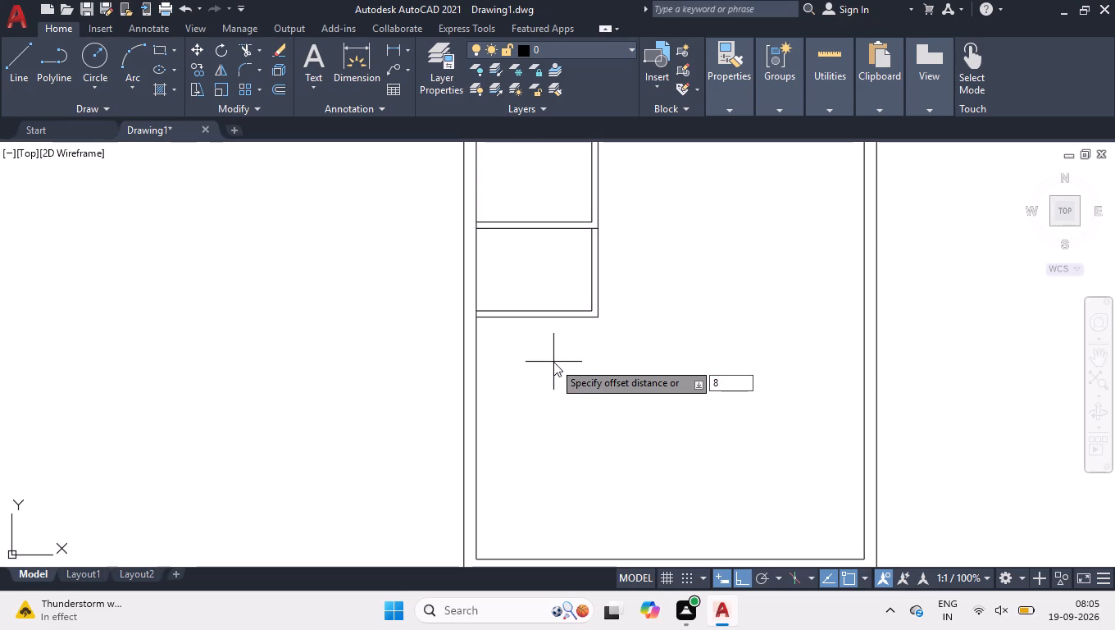
key("apostrophe")
key("Return")
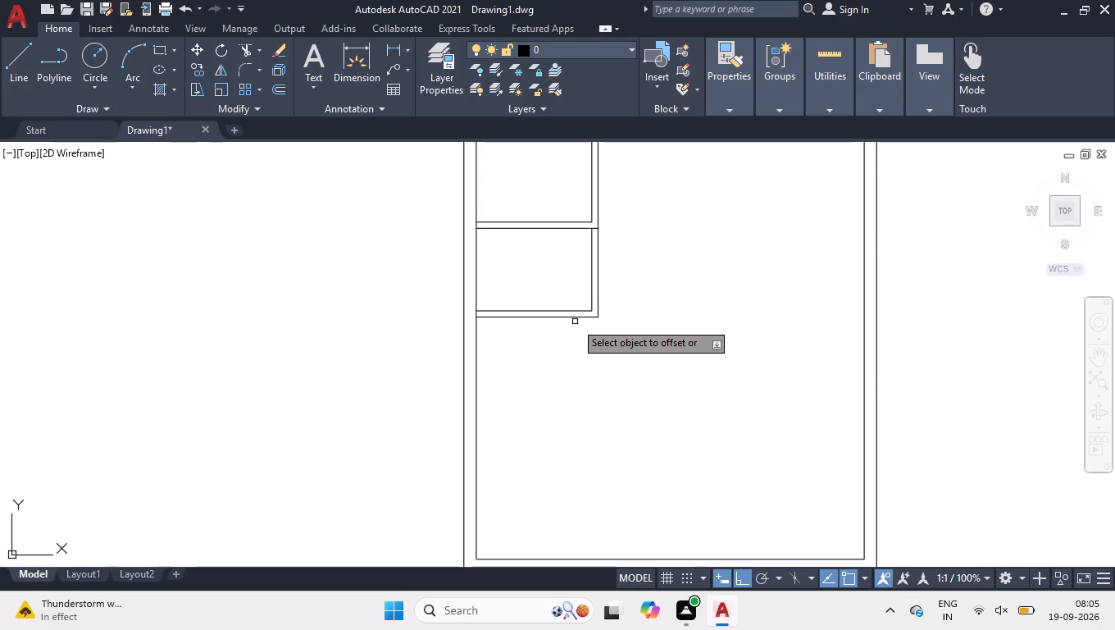
left_click(573, 319)
left_click(572, 366)
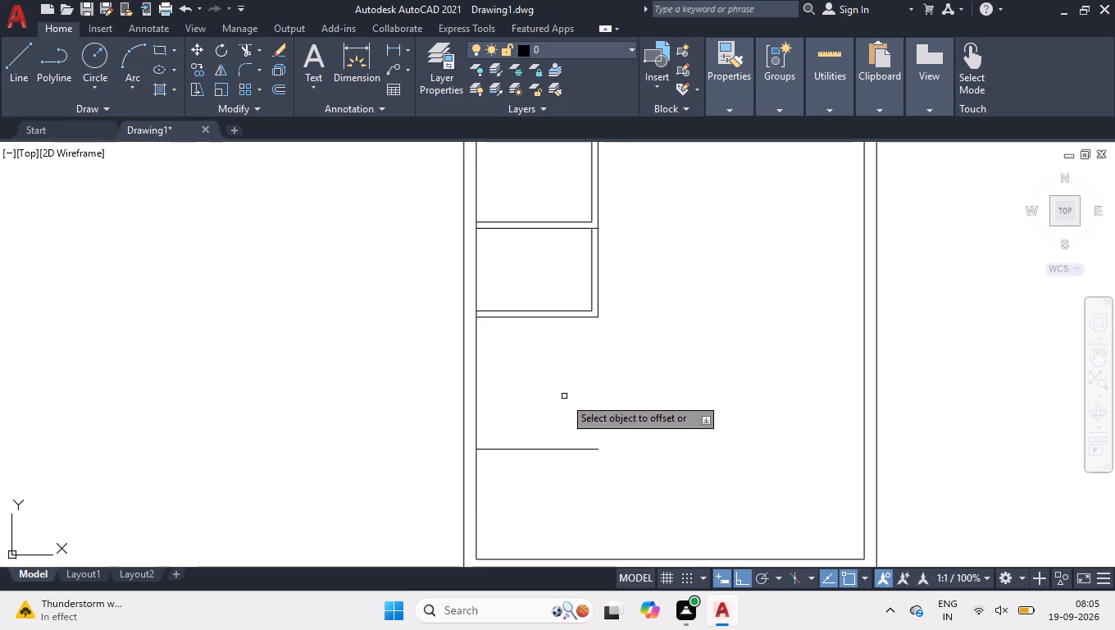
Offset the new horizontal line 4.5" downward to give the partition its thickness.
scroll(543, 398, "down", 1)
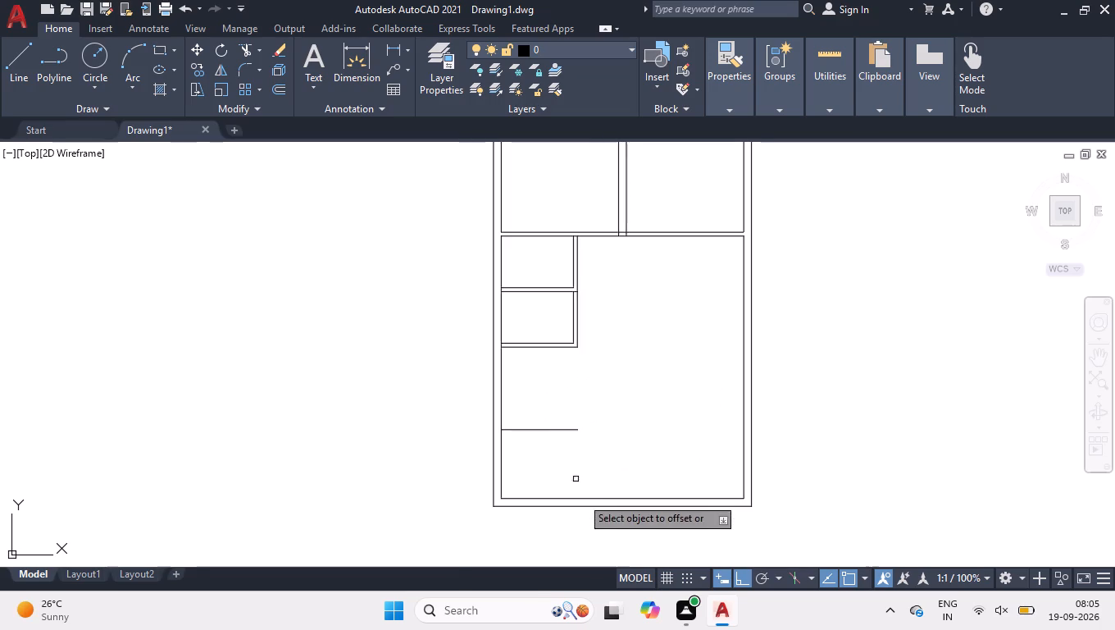
scroll(553, 464, "up", 2)
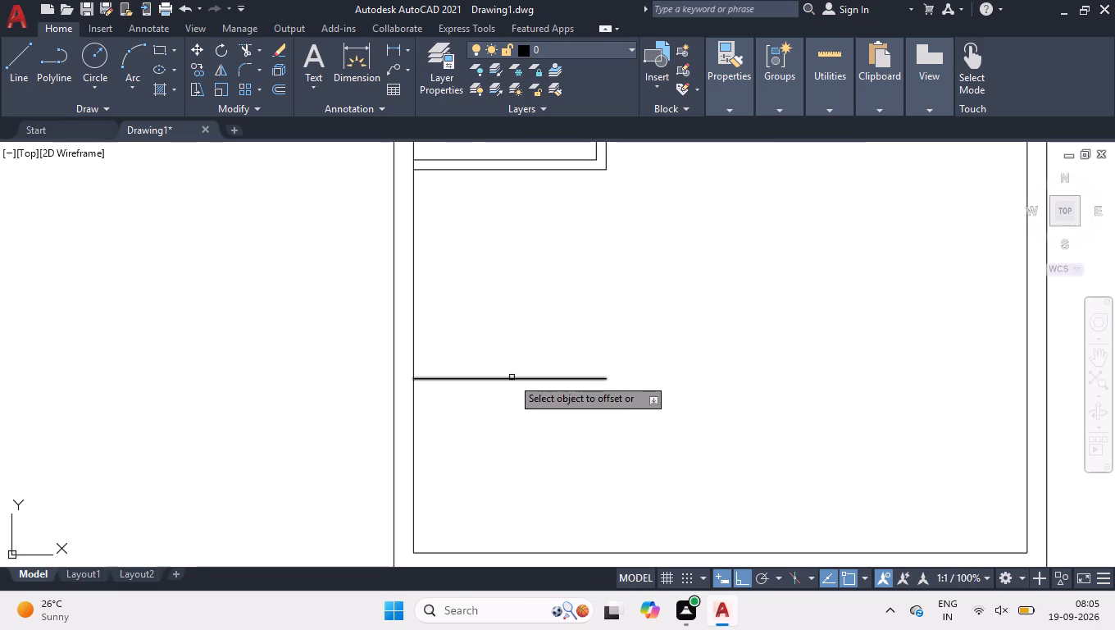
left_click(512, 379)
type("4.5")
key("Return")
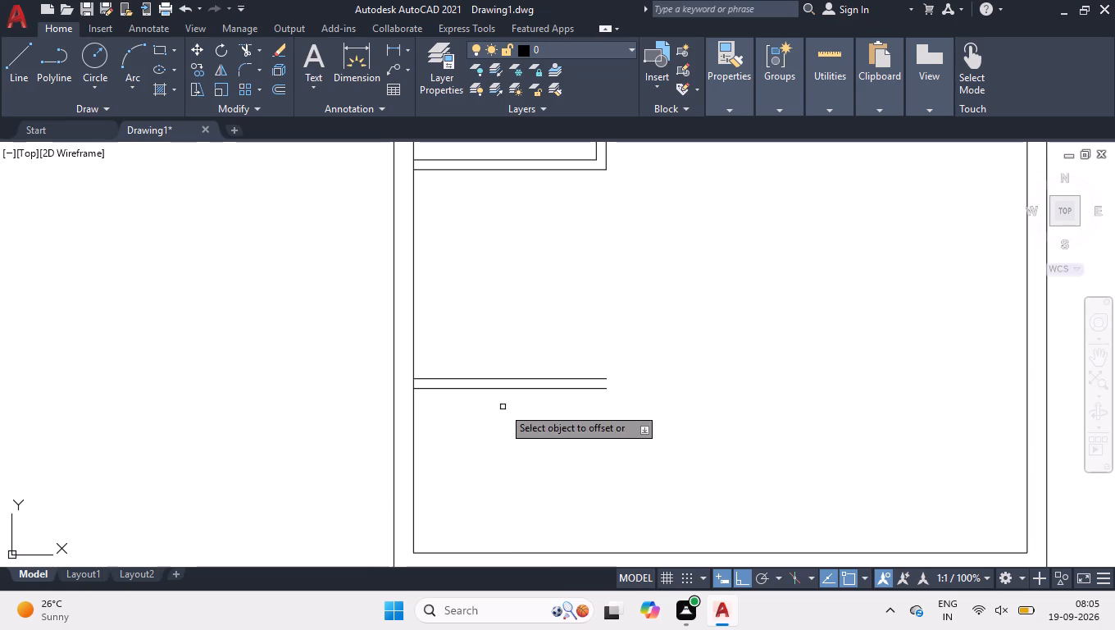
key("Return")
Trim the left wall's inner line between the paired partition lines at the two junctions above and below the new room.
type("tr")
key("Return")
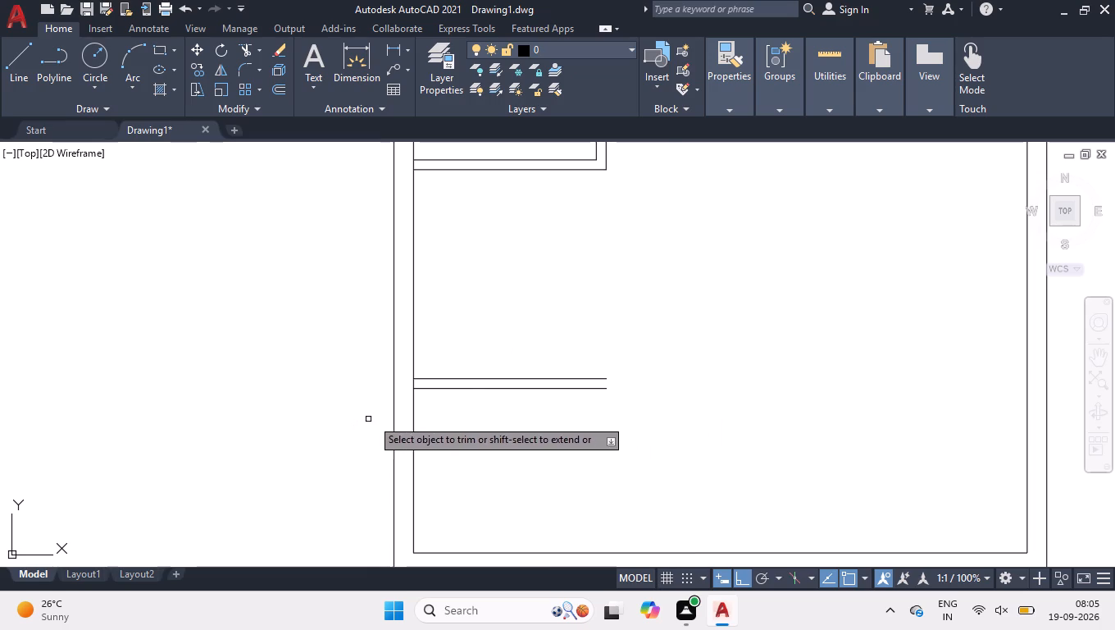
left_click(414, 385)
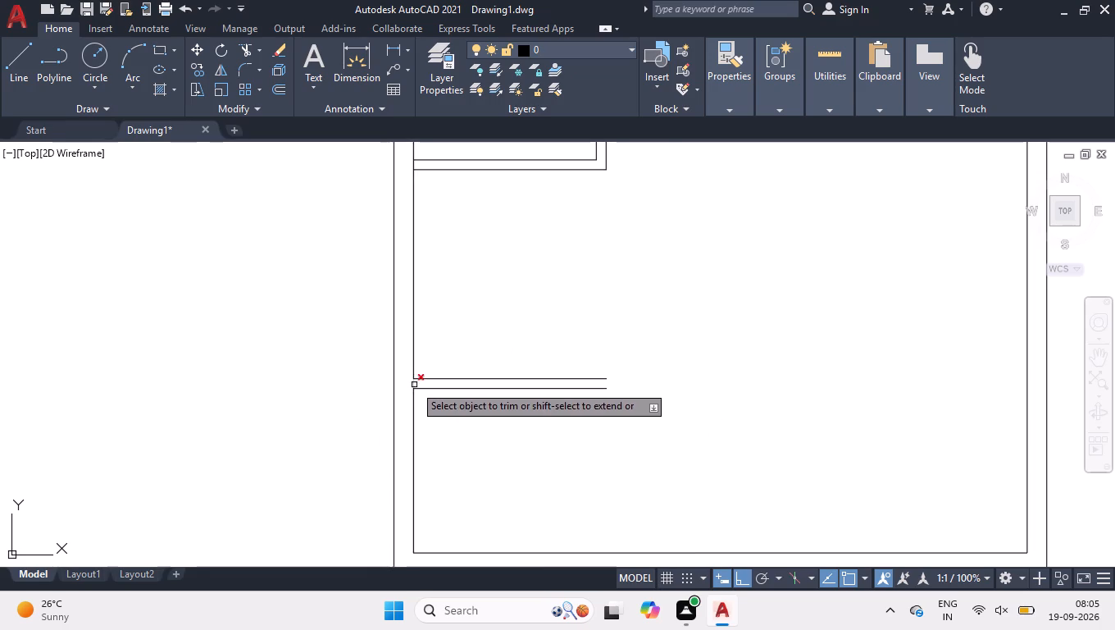
left_click(412, 163)
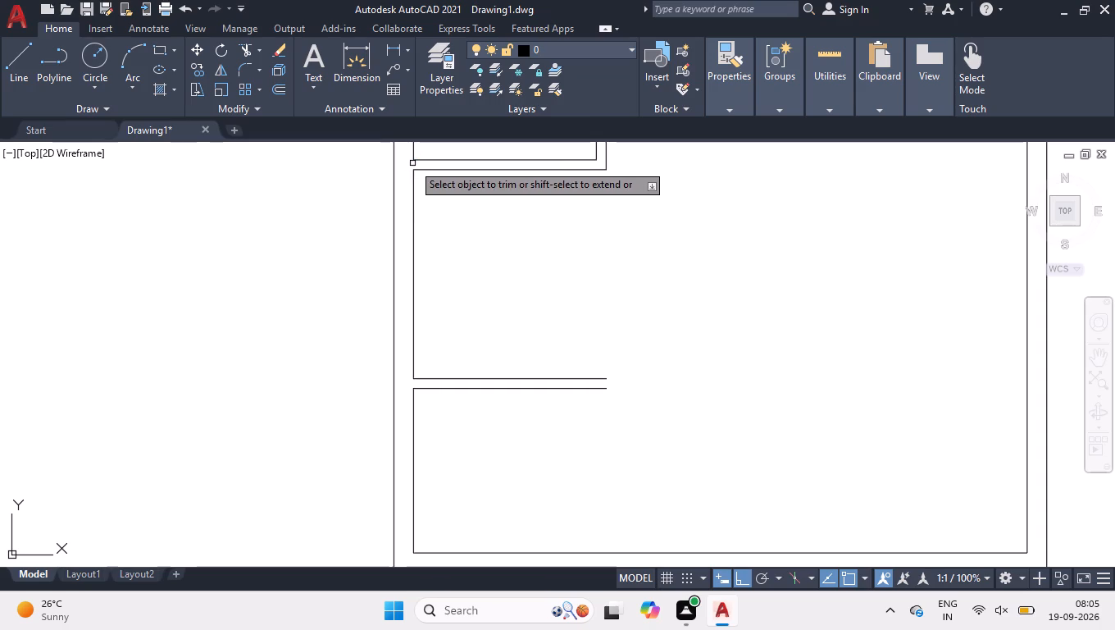
key("space")
Offset the left wall's inner line between the two partitions 11'9" to the right.
type("off")
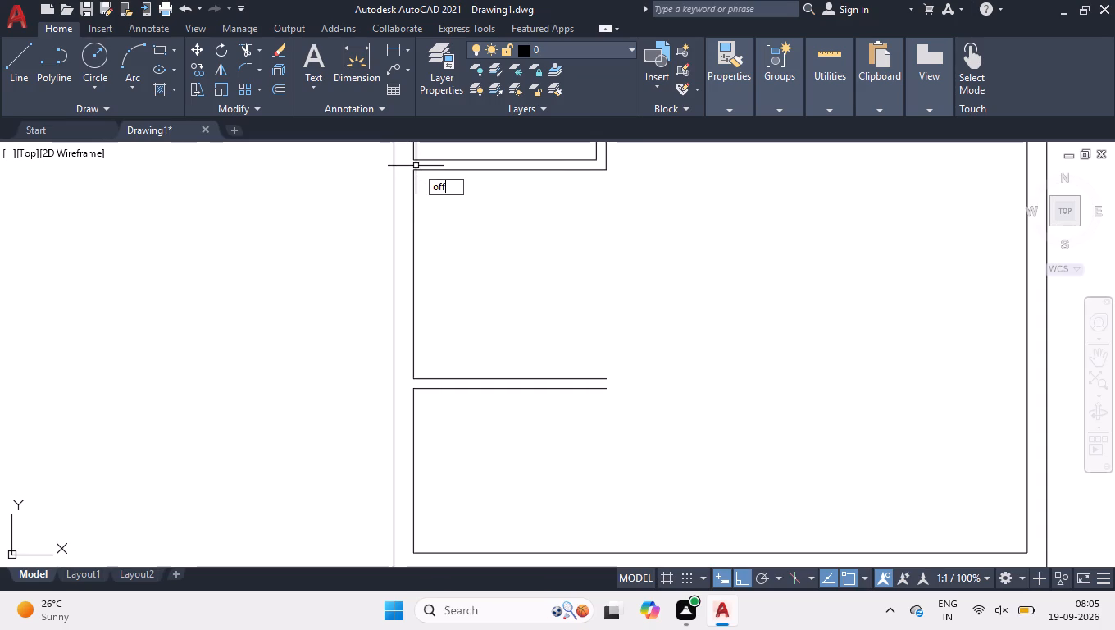
key("Return")
type("11'9")
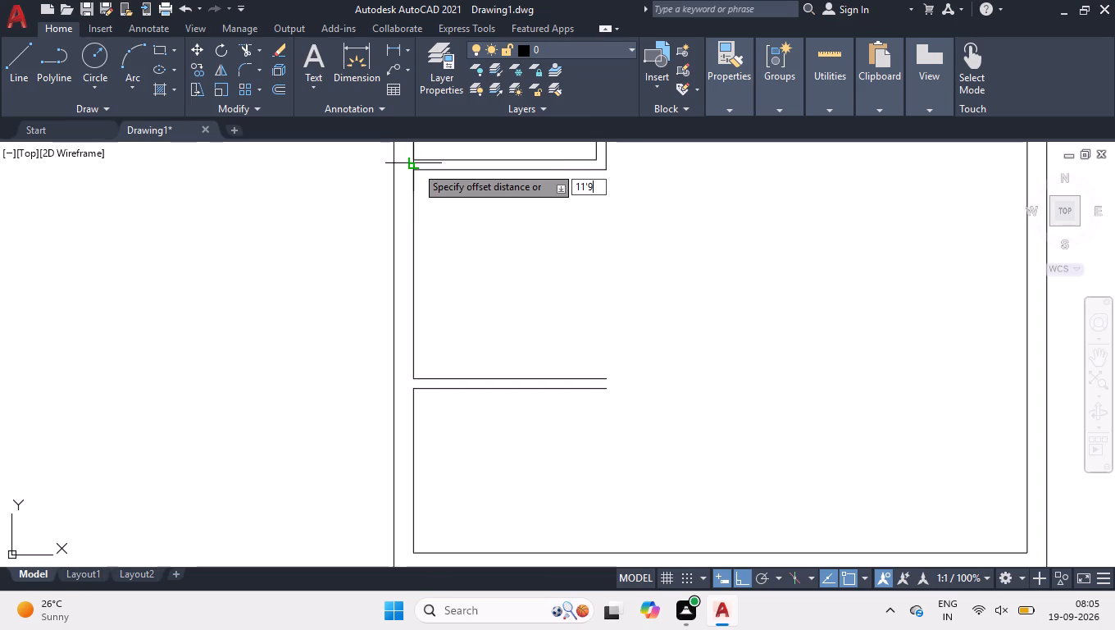
key("Return")
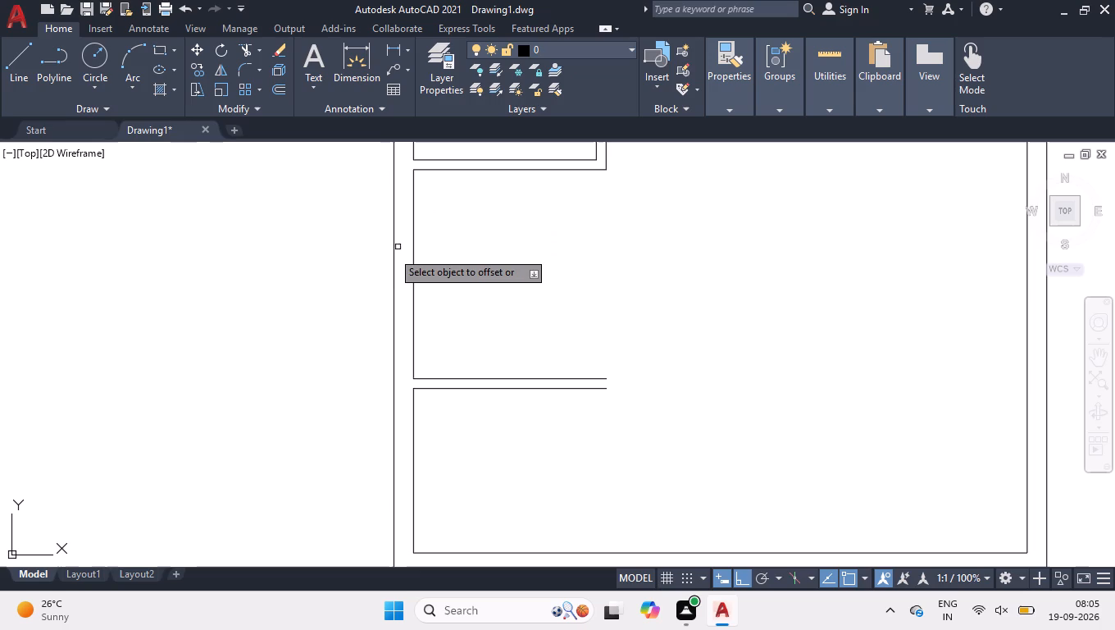
left_click(414, 275)
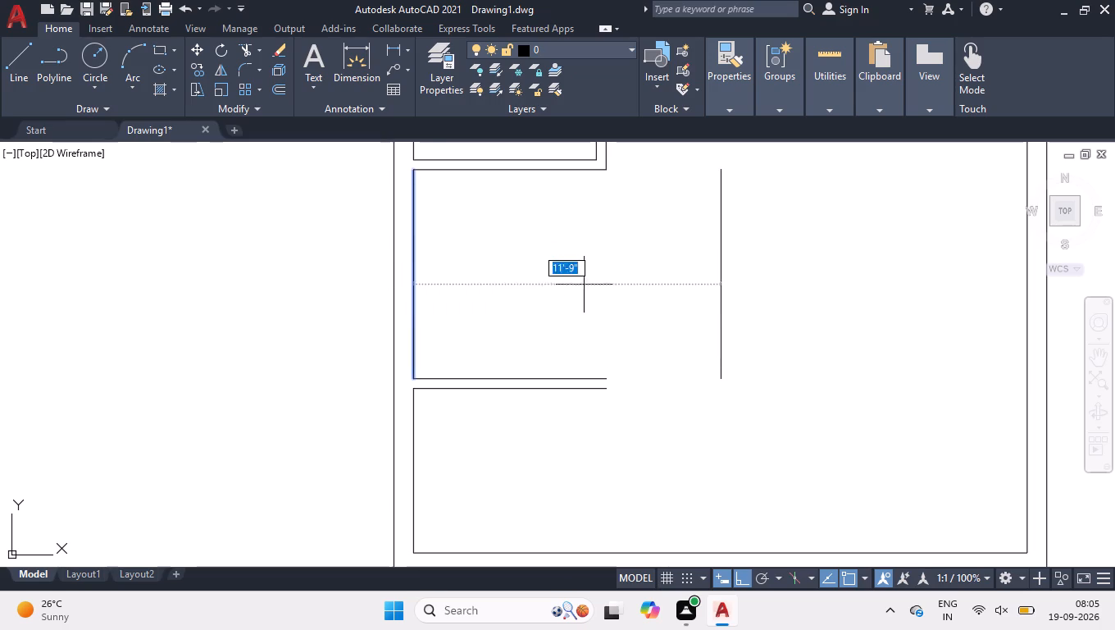
left_click(584, 285)
key("space")
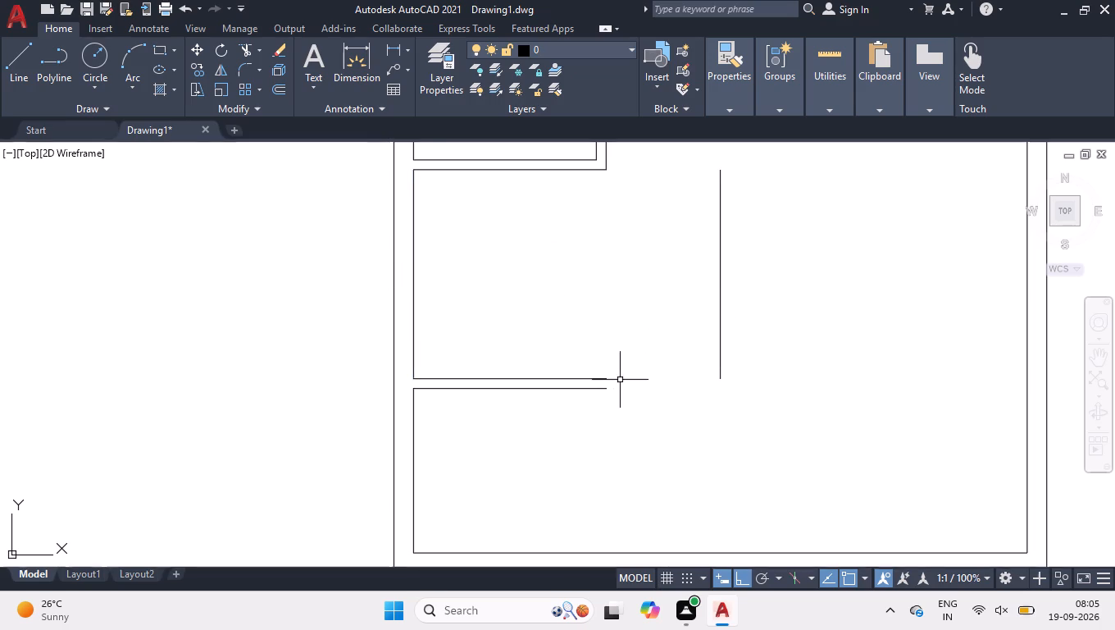
Offset the new vertical line 9" to the right to give the wall its thickness.
type("off")
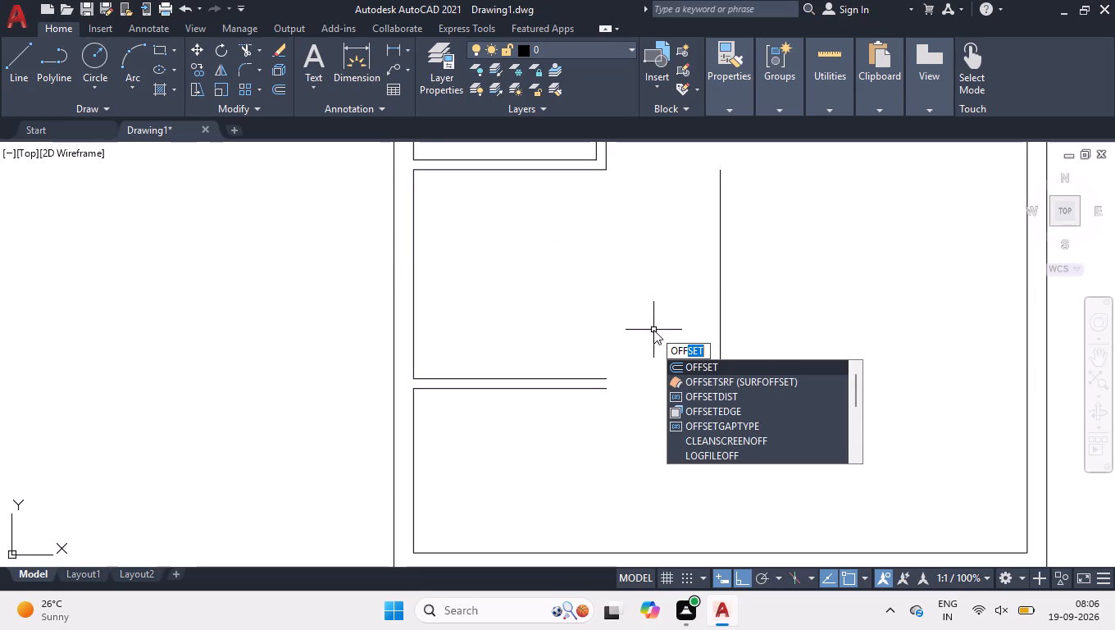
key("Return")
key("9")
key("Return")
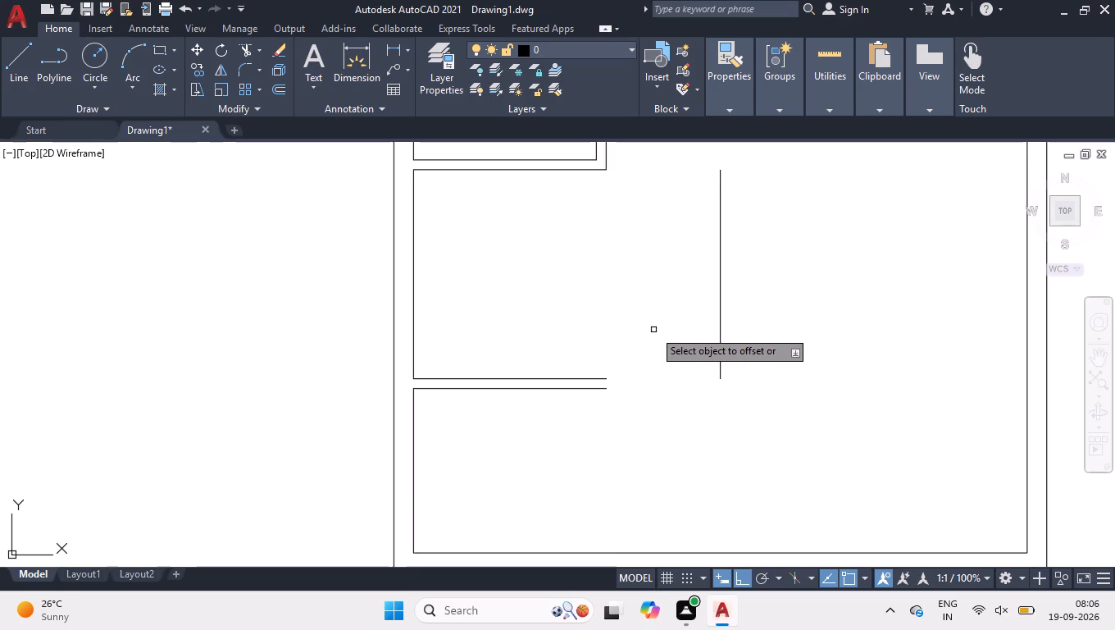
left_click(720, 298)
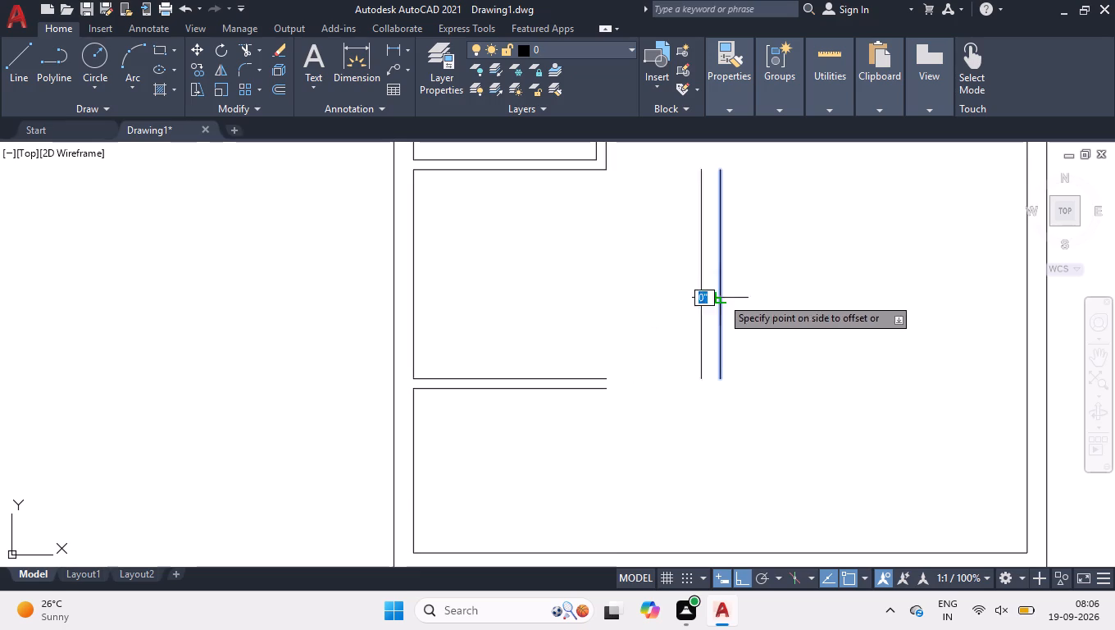
left_click(799, 311)
key("space")
Stretch the lower partition's two horizontal lines to align with the new wall's inner and outer vertical lines.
left_click_drag(644, 344, 643, 363)
left_click(571, 485)
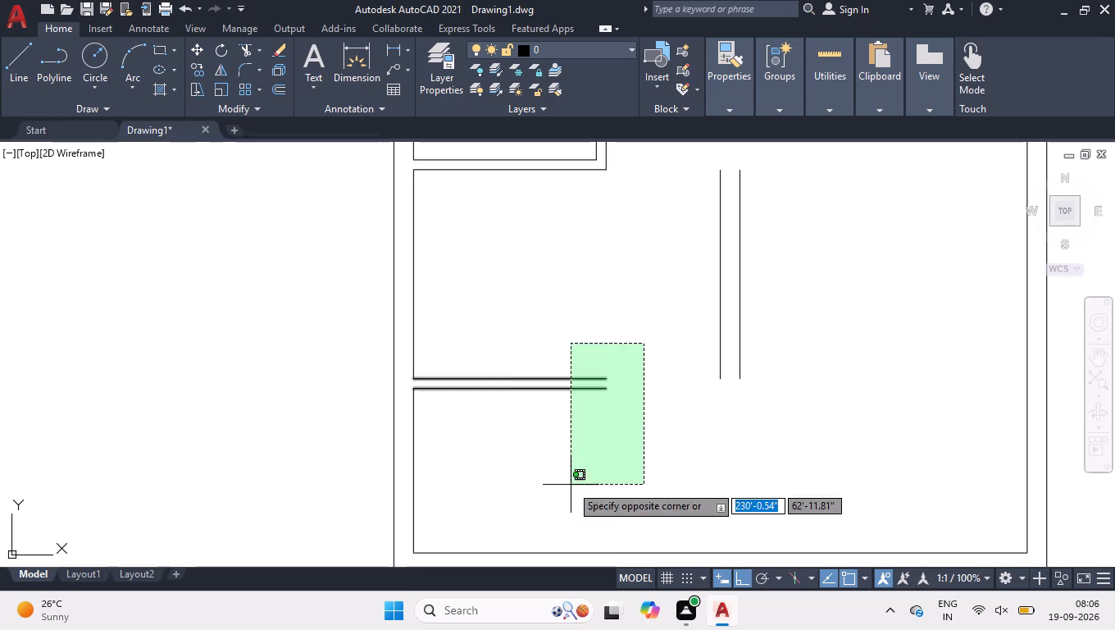
scroll(624, 379, "up", 1)
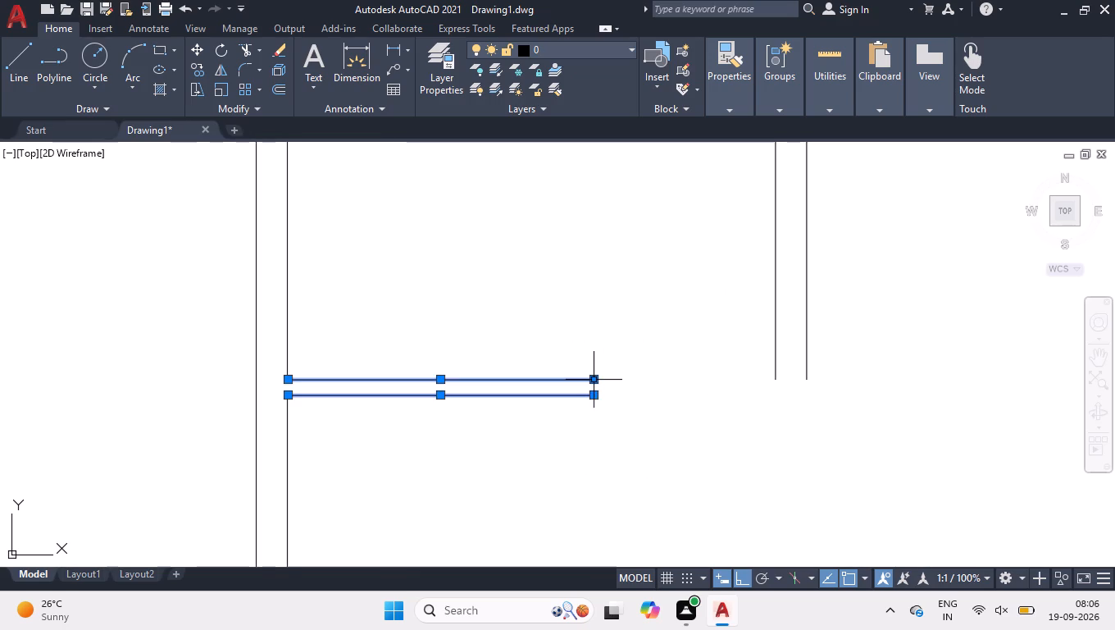
left_click(593, 378)
left_click(772, 377)
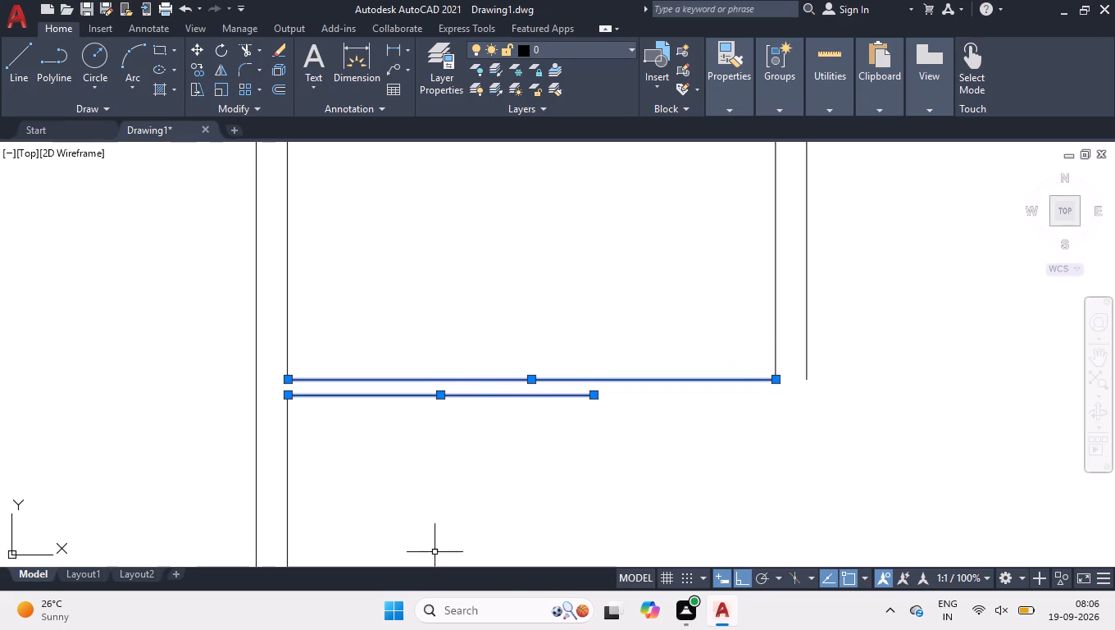
left_click_drag(595, 396, 605, 397)
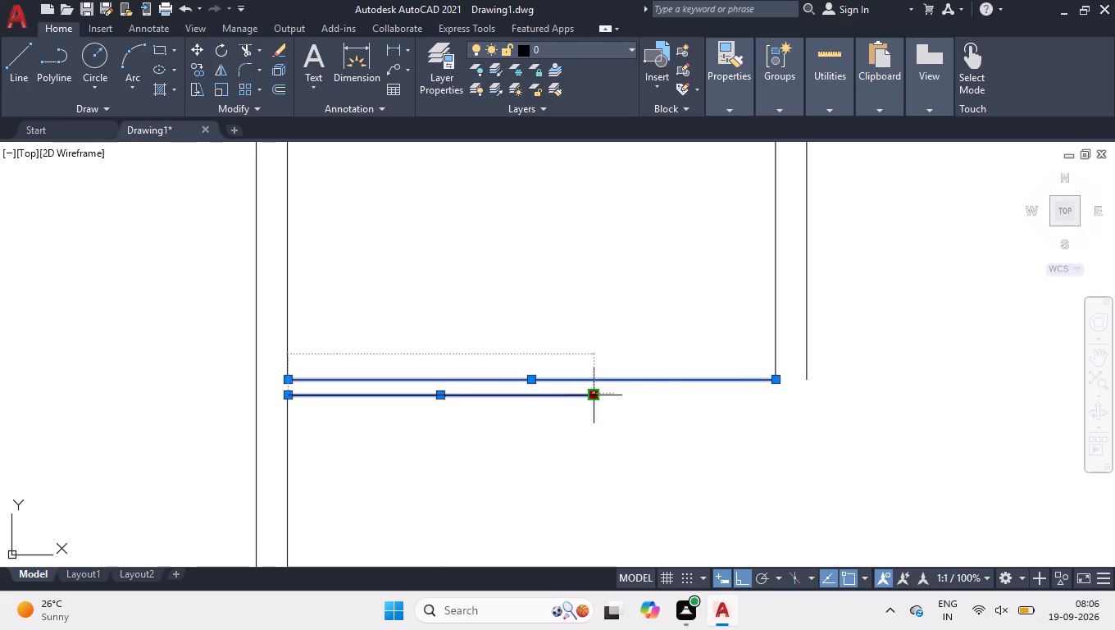
left_click_drag(605, 397, 622, 397)
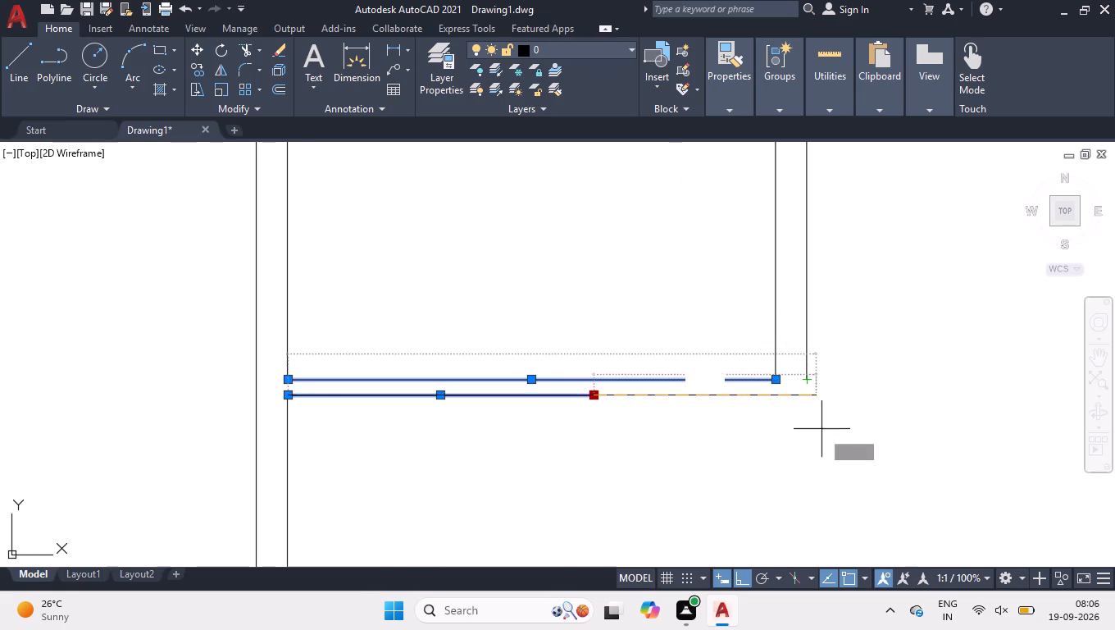
left_click(810, 464)
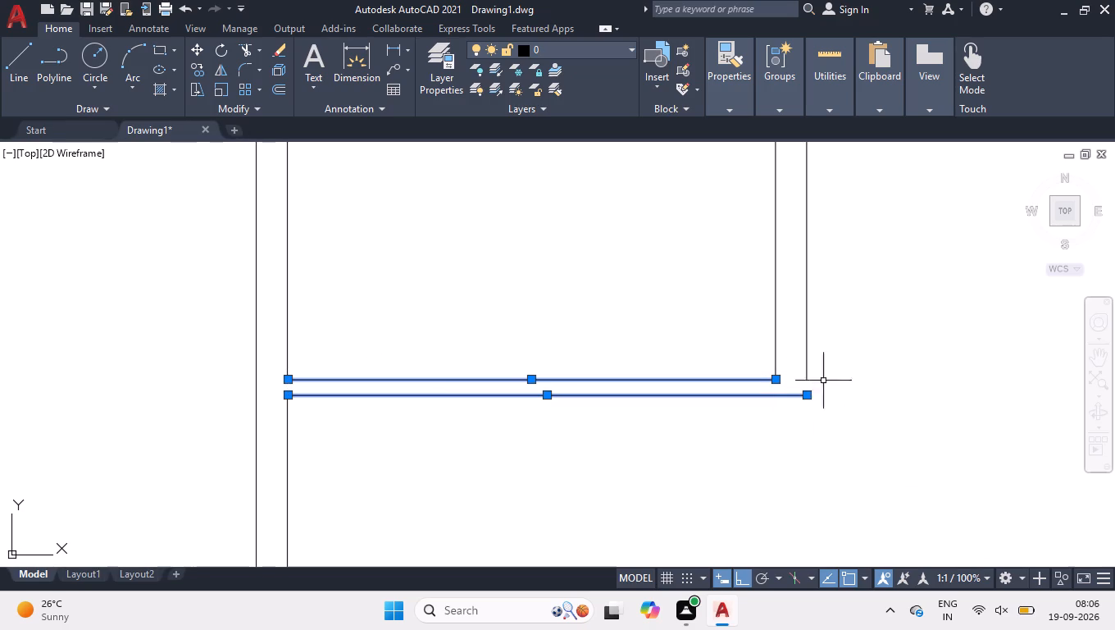
Extend the new wall's outer vertical line down to the lower partition's bottom line, closing the room's lower-right corner.
left_click(832, 358)
left_click(793, 371)
scroll(803, 404, "up", 4)
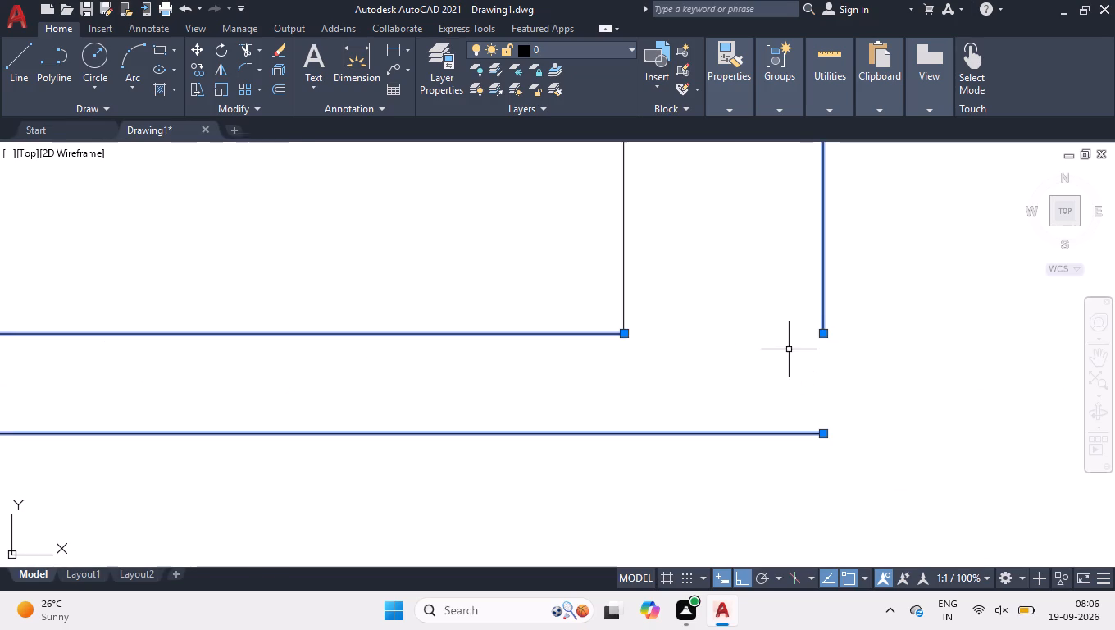
left_click(821, 336)
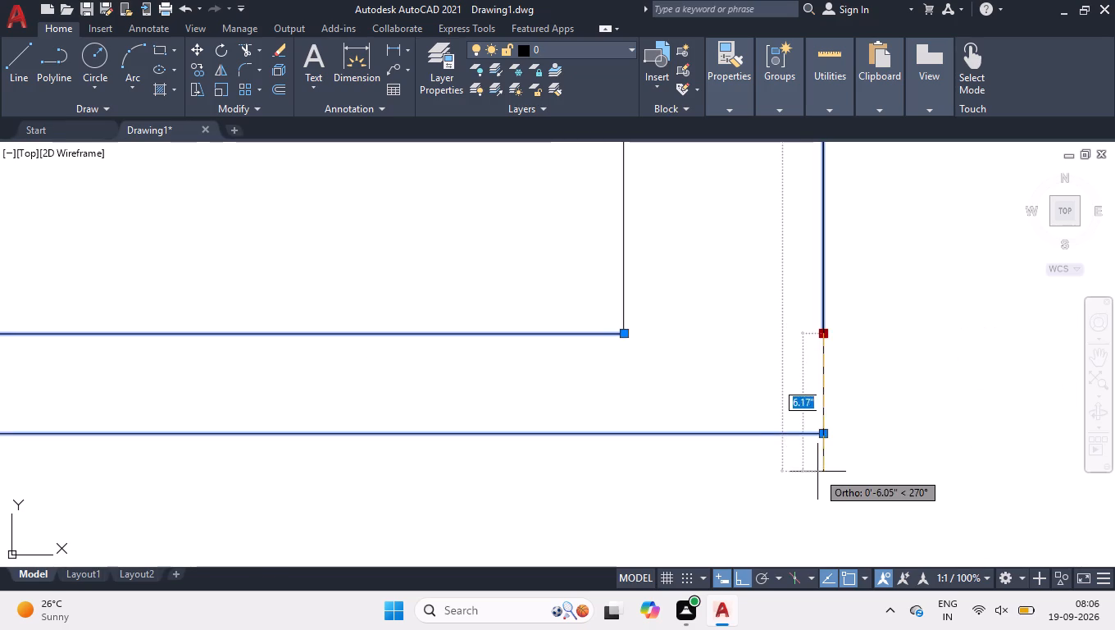
left_click(826, 438)
right_click(781, 401)
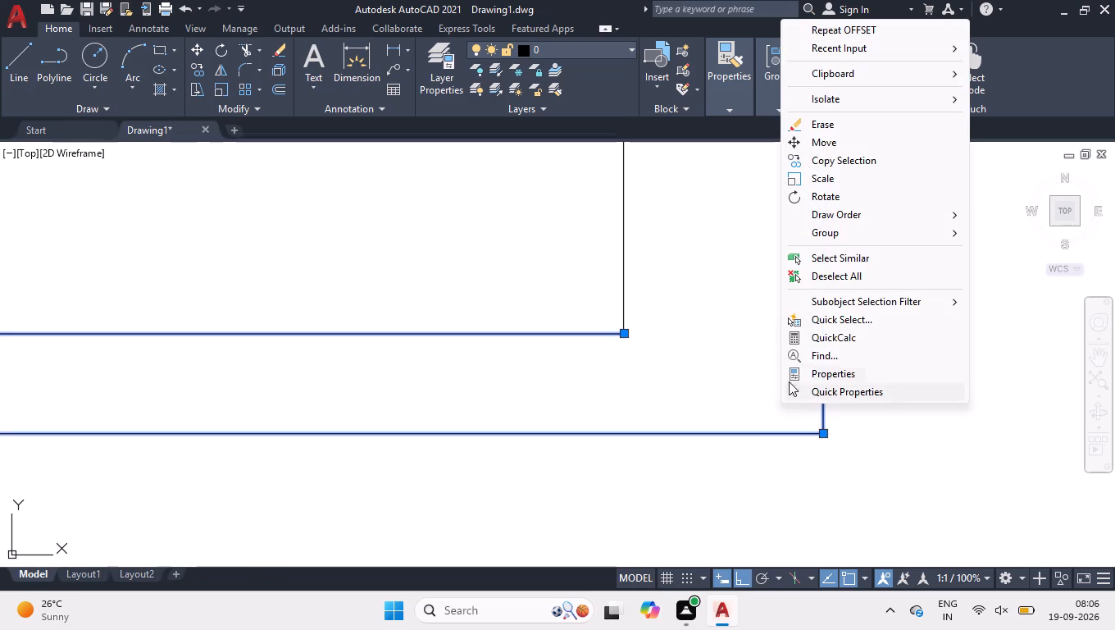
left_click(815, 278)
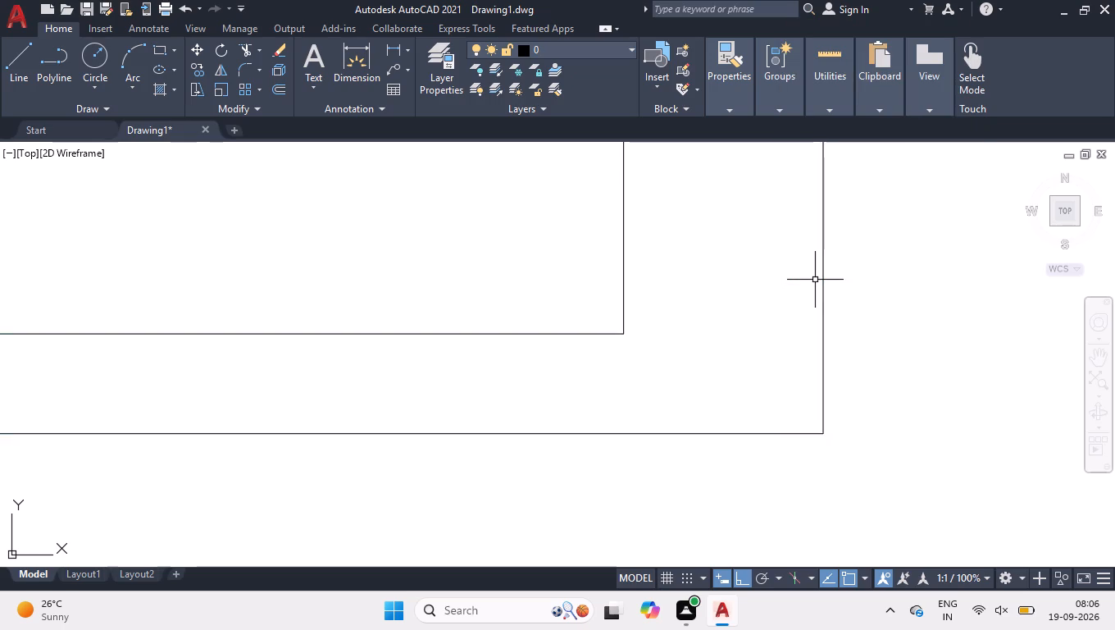
Stretch the upper partition's two horizontal lines to align with the new wall's inner and outer vertical lines.
scroll(633, 281, "down", 2)
scroll(614, 445, "down", 1)
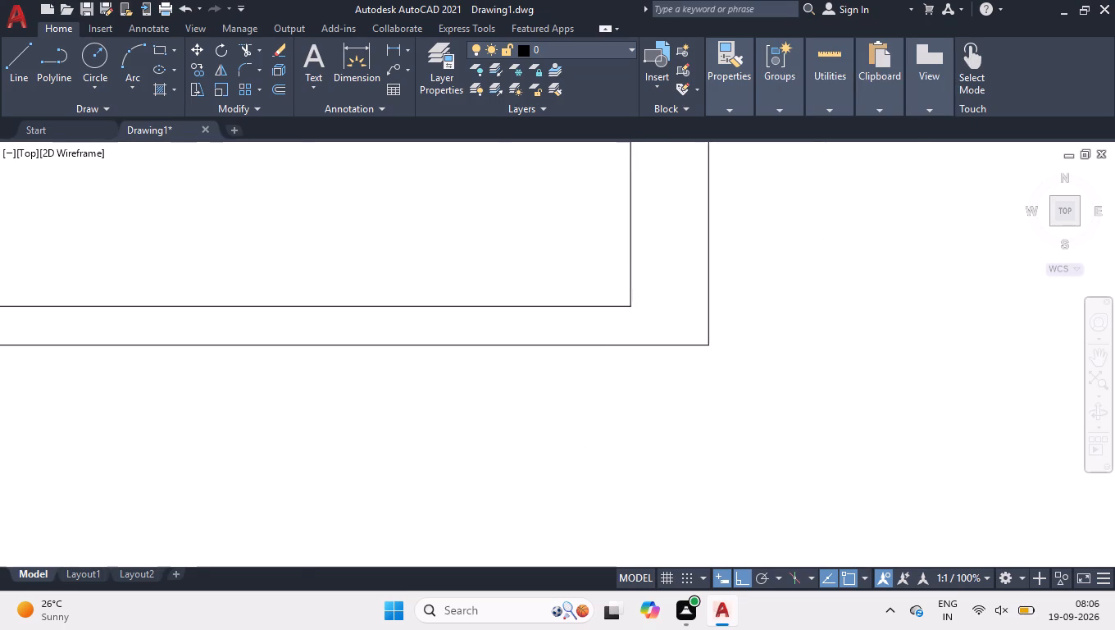
scroll(614, 445, "down", 2)
scroll(512, 152, "up", 2)
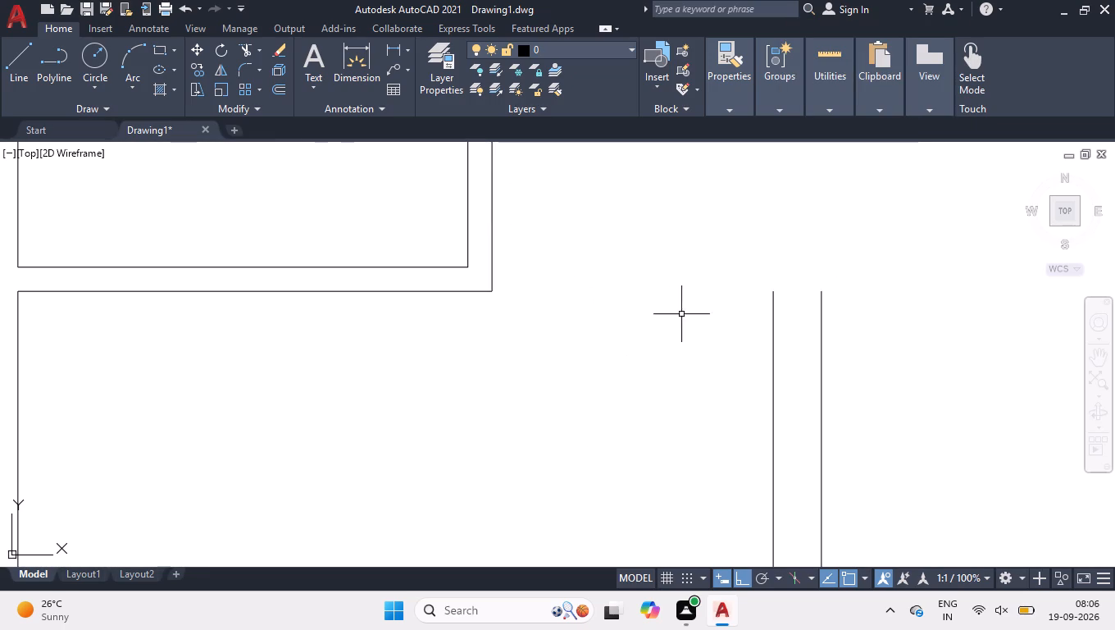
left_click(443, 290)
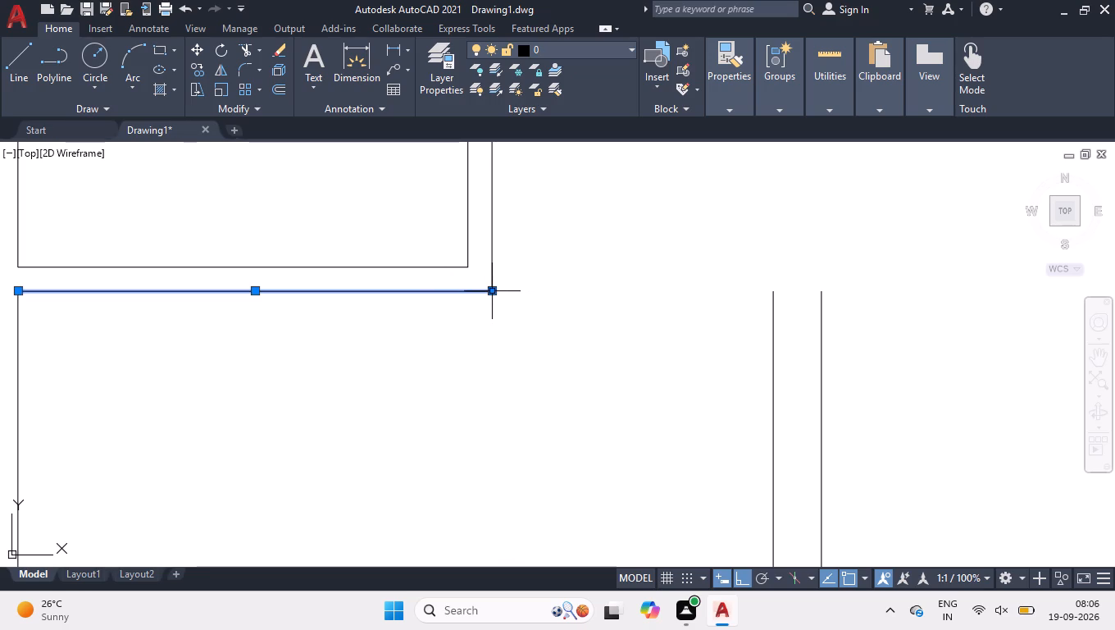
left_click(494, 292)
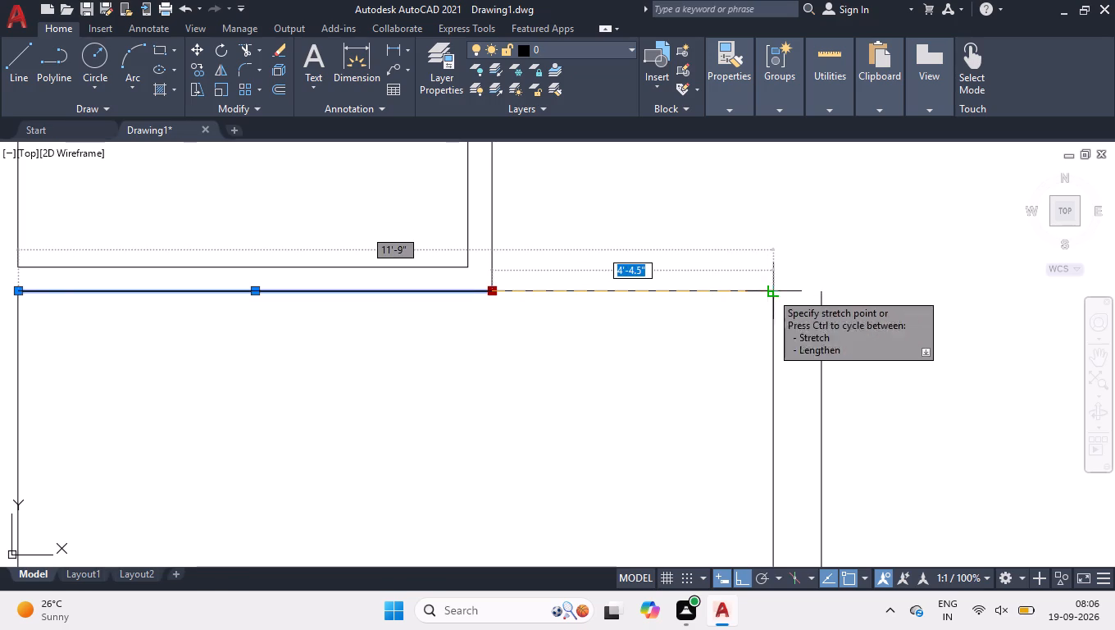
left_click(771, 292)
left_click(439, 264)
left_click(431, 272)
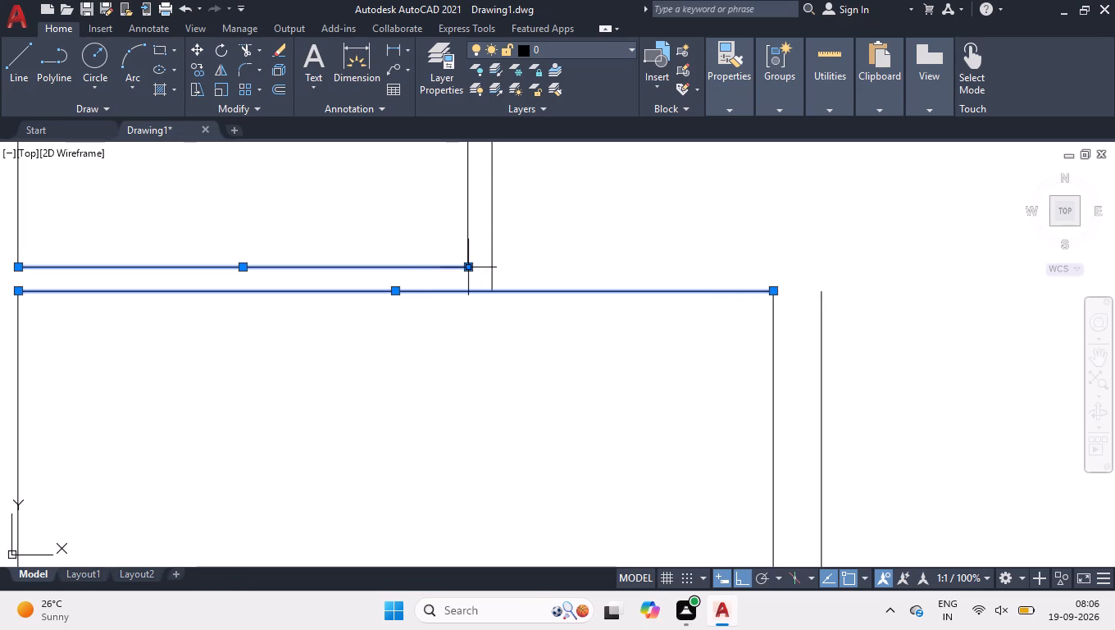
left_click(468, 268)
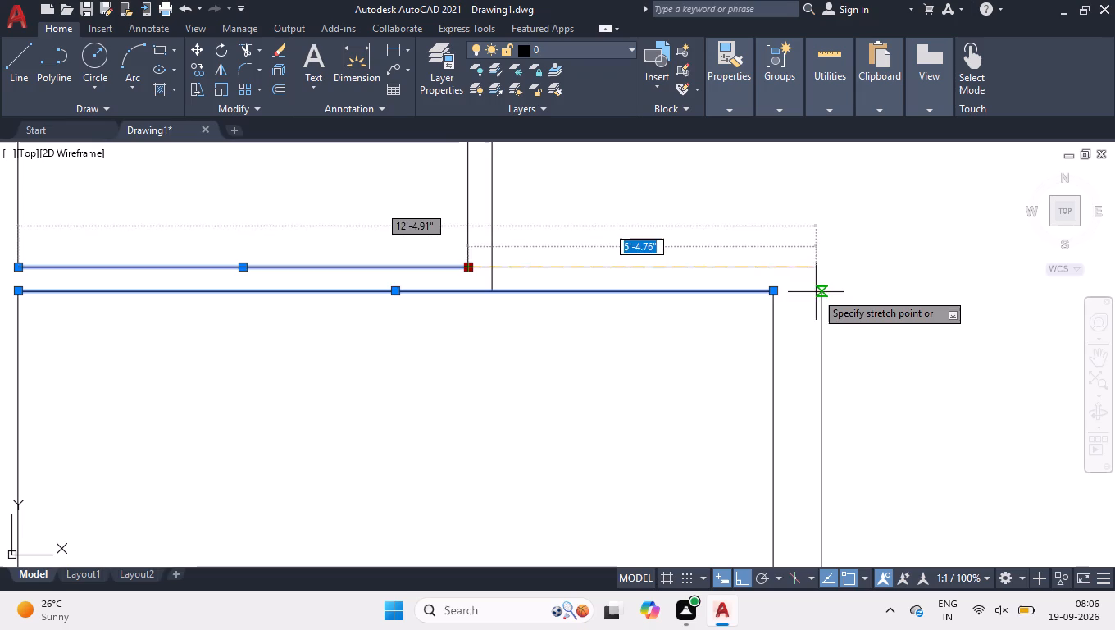
left_click(820, 195)
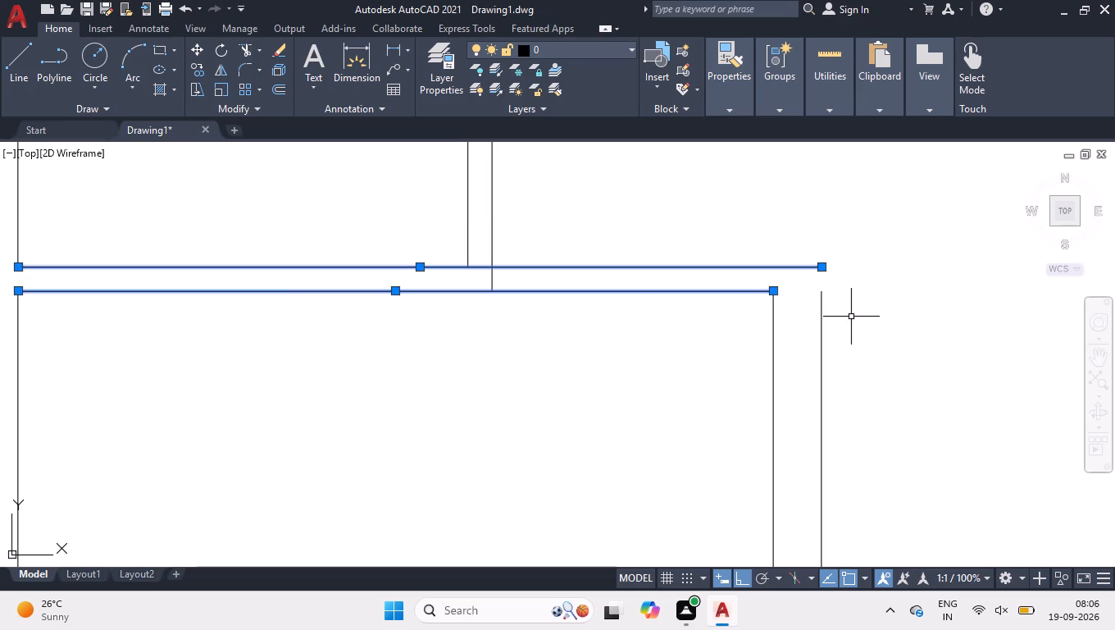
Extend the new wall's outer vertical line up to the upper partition's top line, closing the room's upper-right corner.
left_click_drag(851, 317, 844, 322)
left_click(812, 349)
scroll(829, 260, "up", 2)
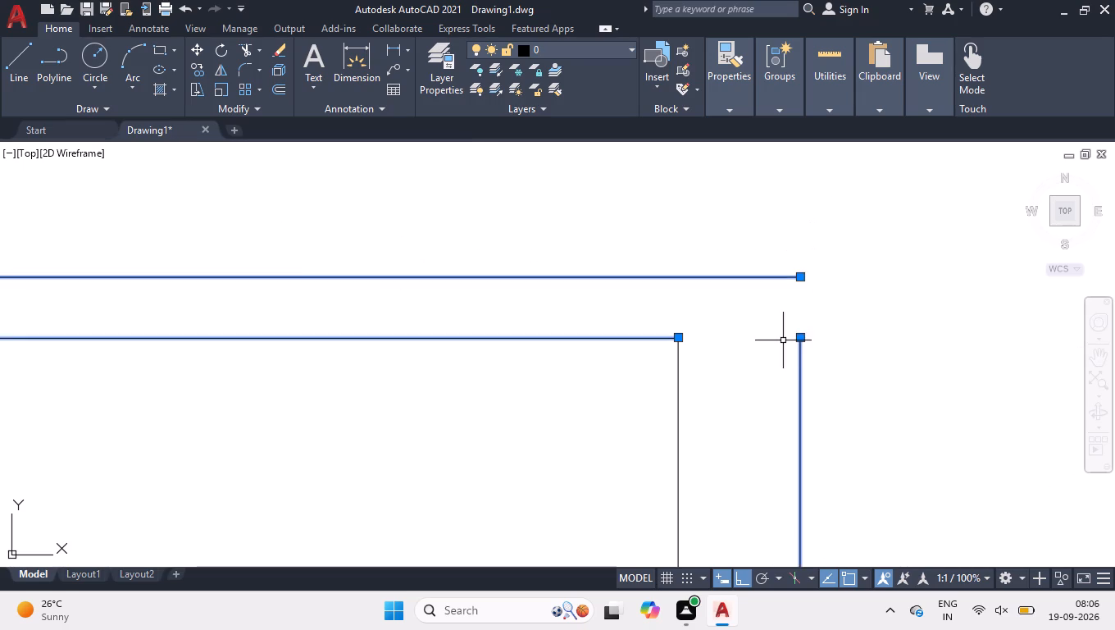
left_click(801, 340)
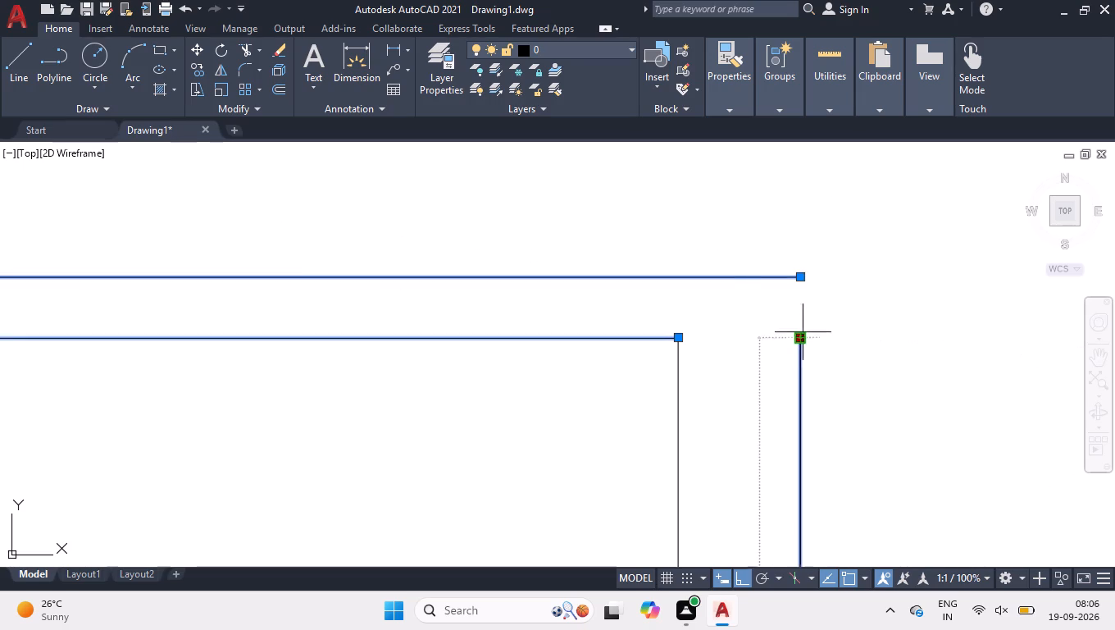
left_click(803, 280)
right_click(745, 248)
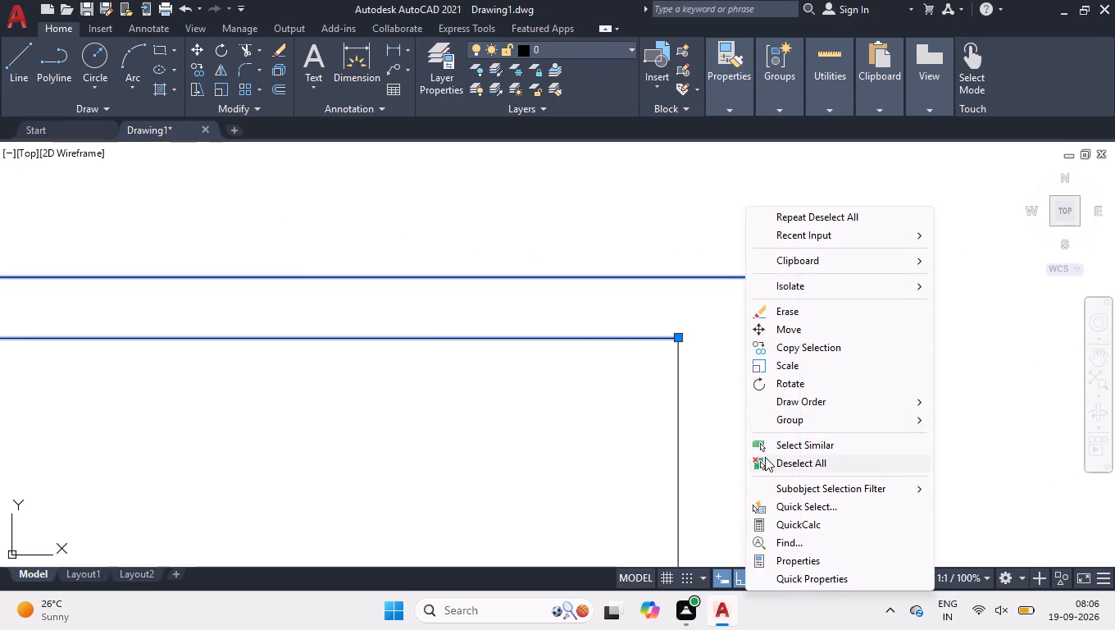
left_click(765, 456)
Check the dimensions of the newly enclosed room with the Quick measure tool.
scroll(751, 285, "down", 2)
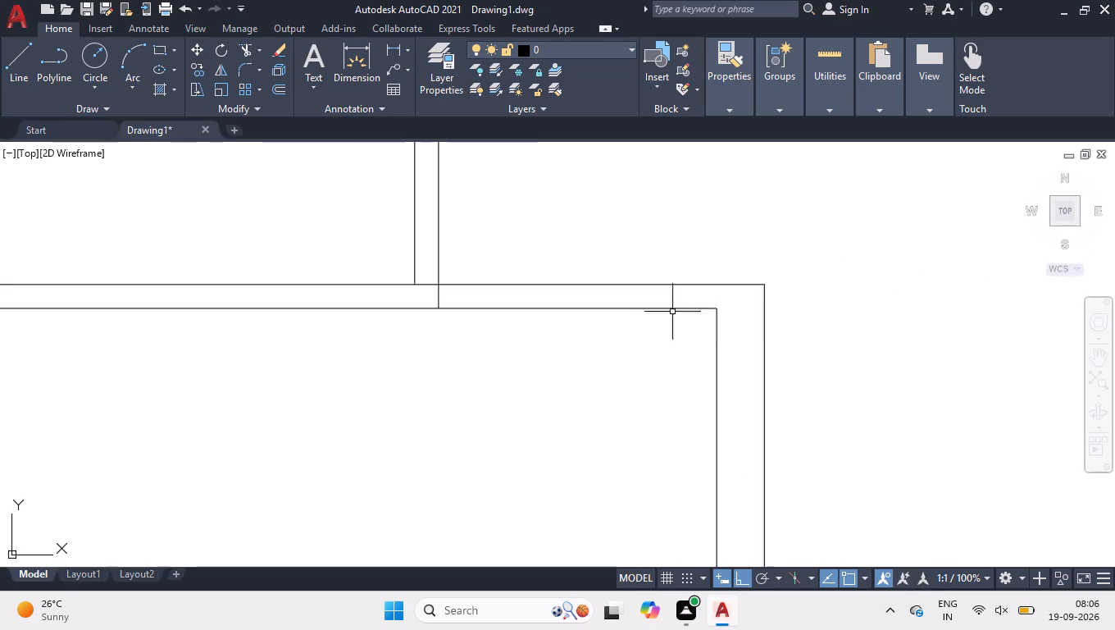
scroll(593, 377, "down", 6)
scroll(578, 367, "up", 5)
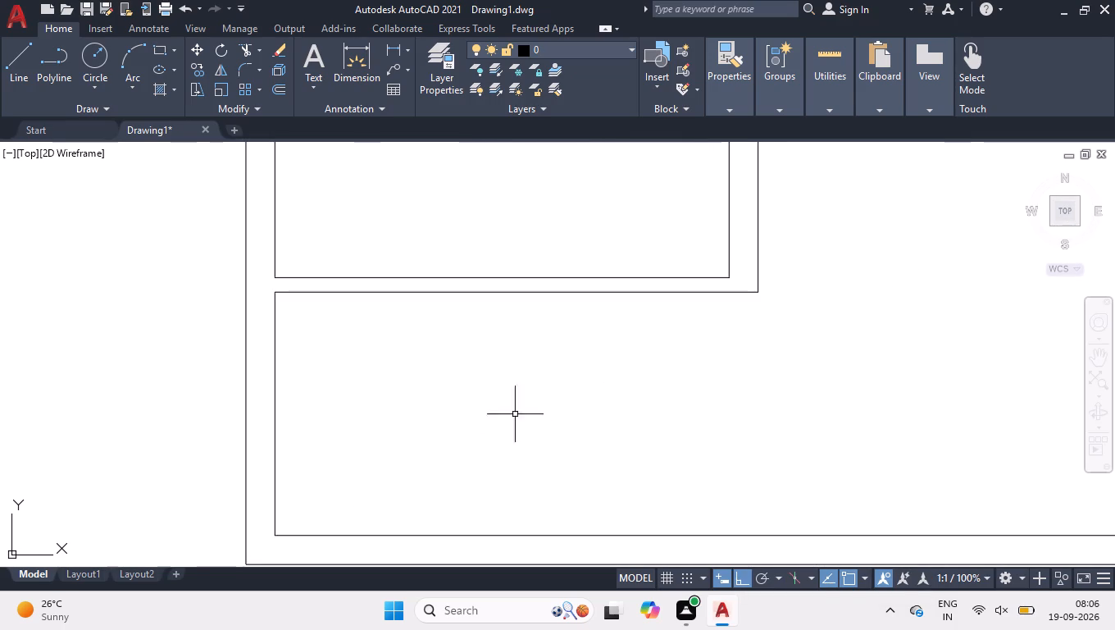
left_click(816, 134)
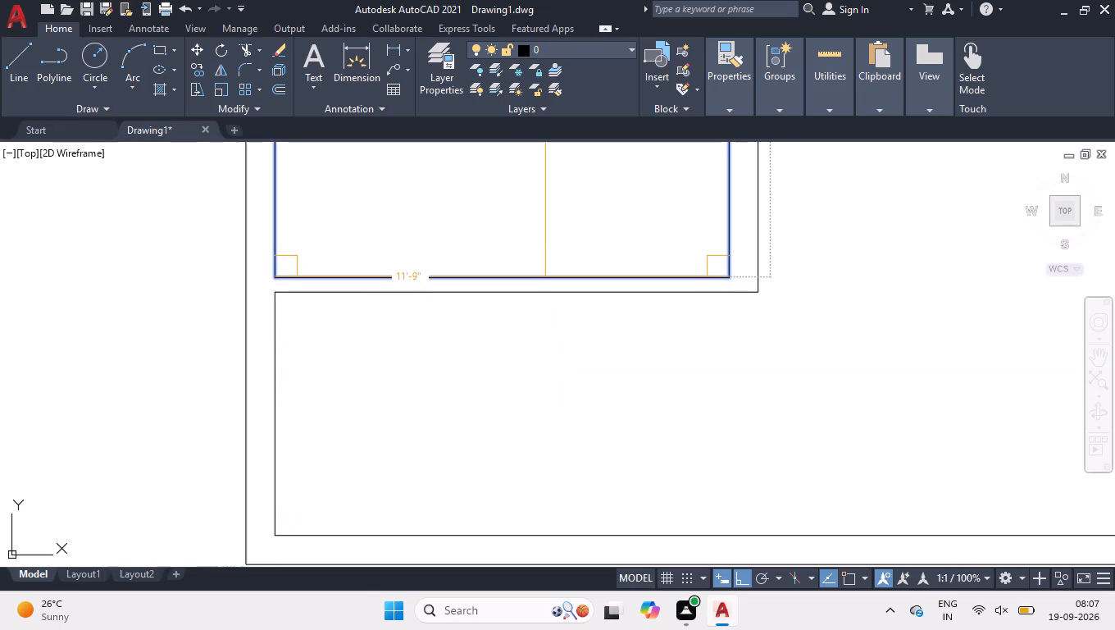
key("space")
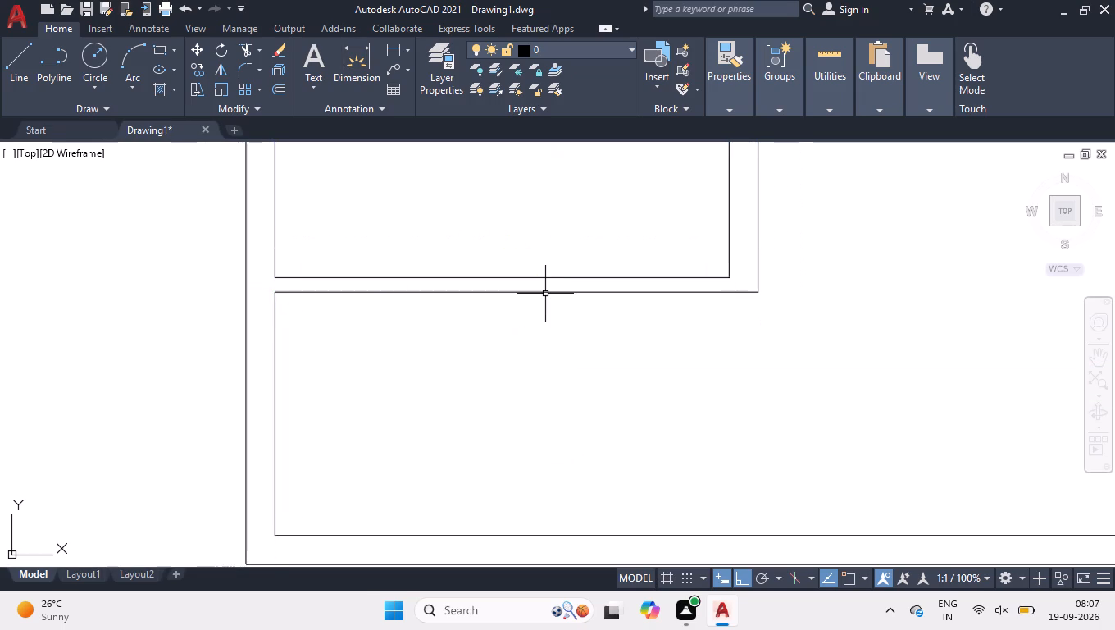
Move the lower partition's bottom horizontal line down by 3.5".
left_click(545, 294)
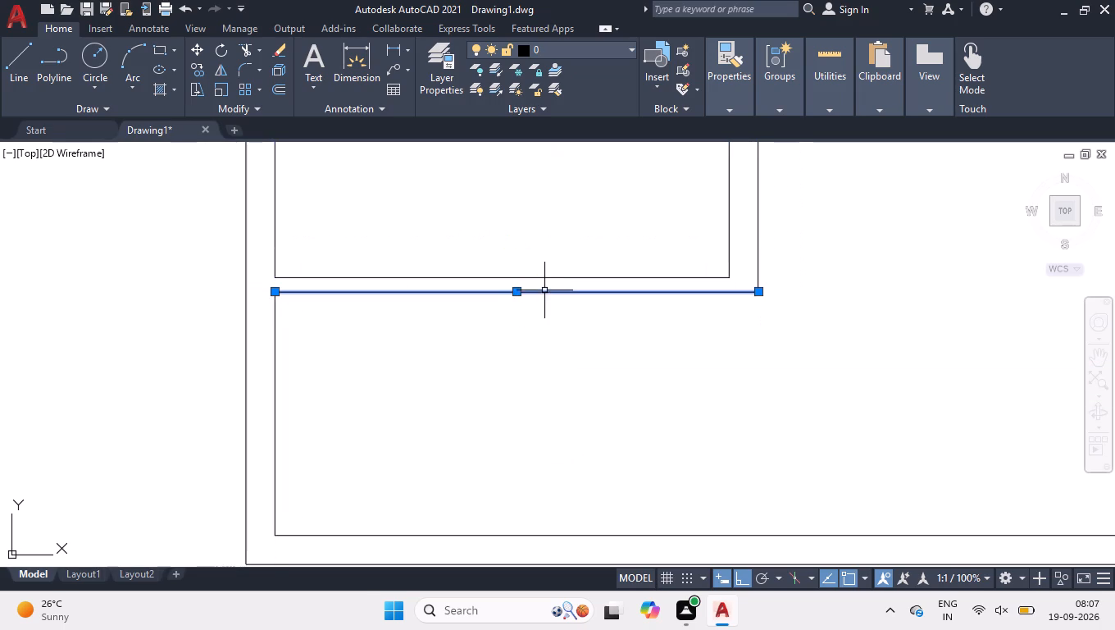
left_click(516, 292)
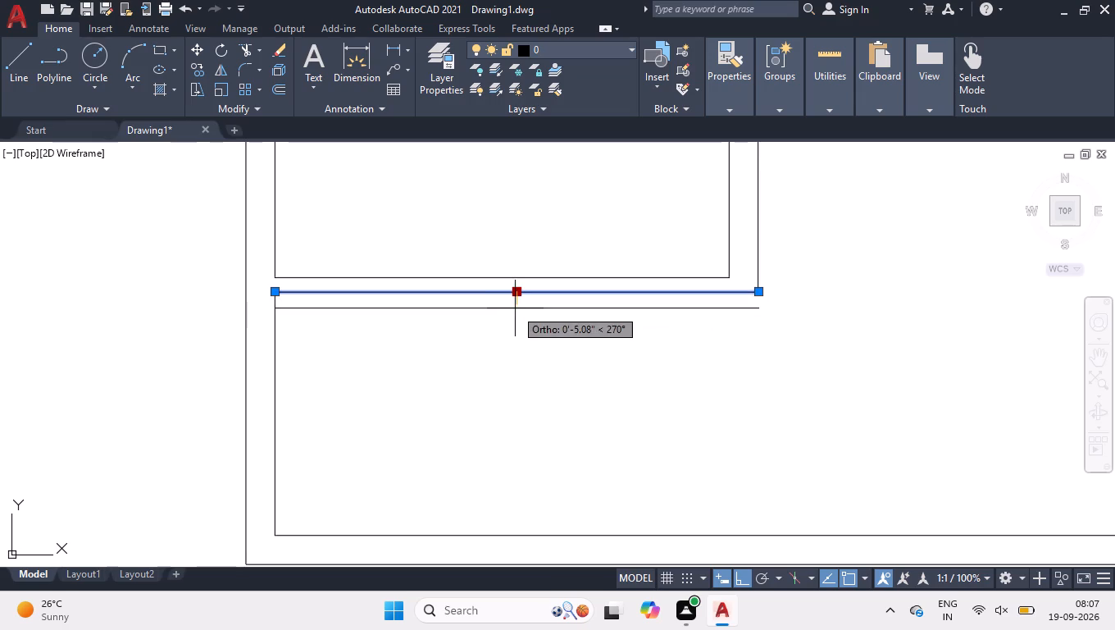
type("3.5")
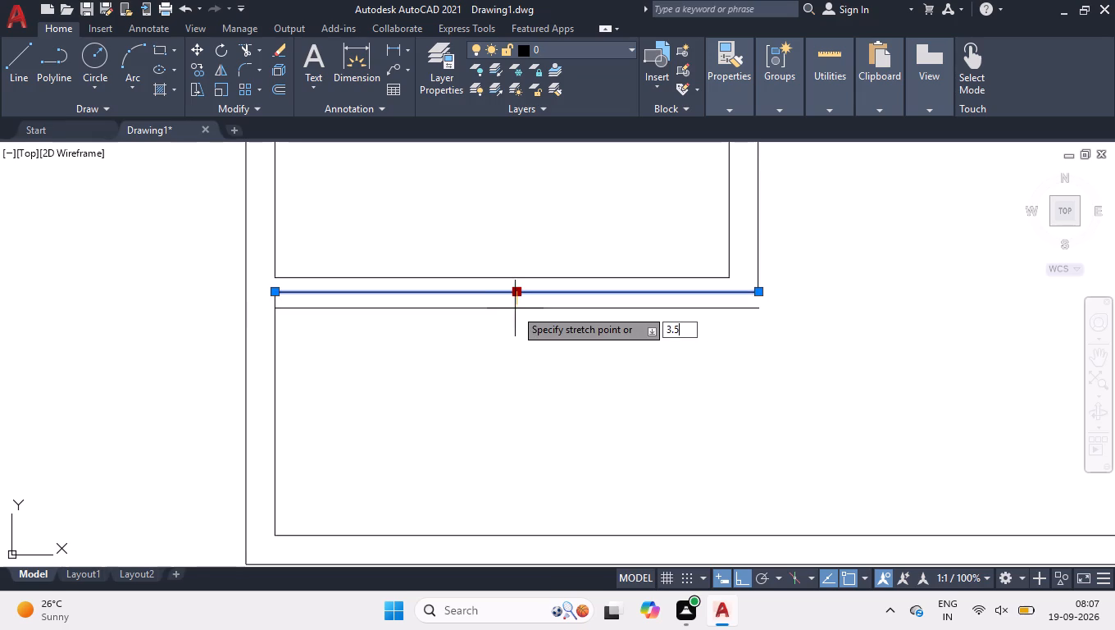
key("Return")
Stretch the room's outer right vertical line down to the moved bottom line, closing the lower-right corner.
left_click(767, 287)
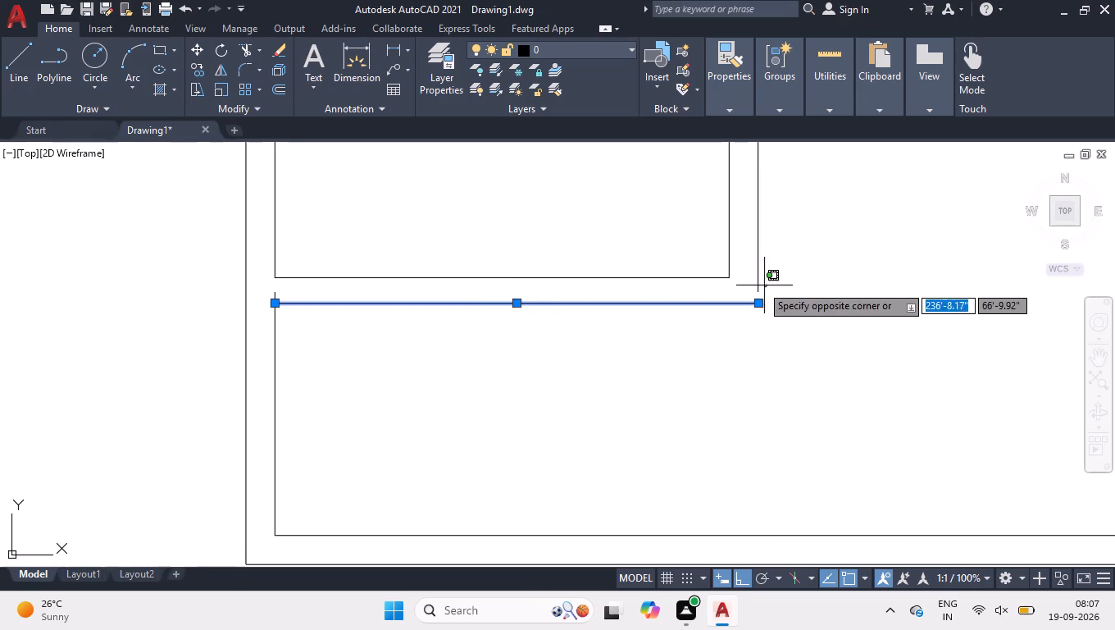
left_click(753, 279)
left_click(756, 292)
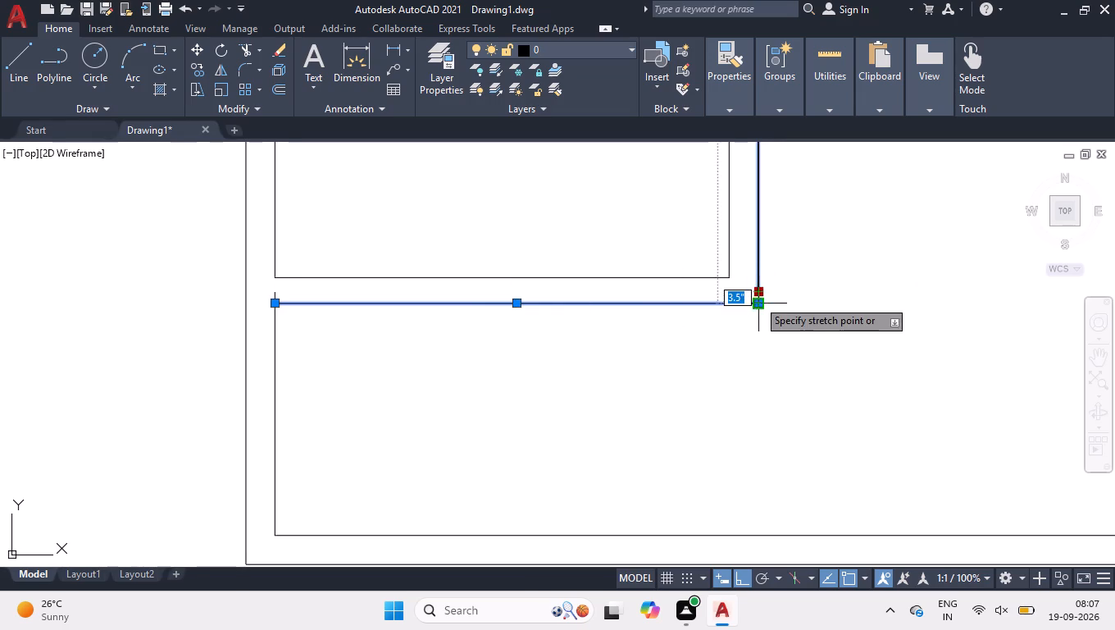
left_click(758, 299)
right_click(708, 351)
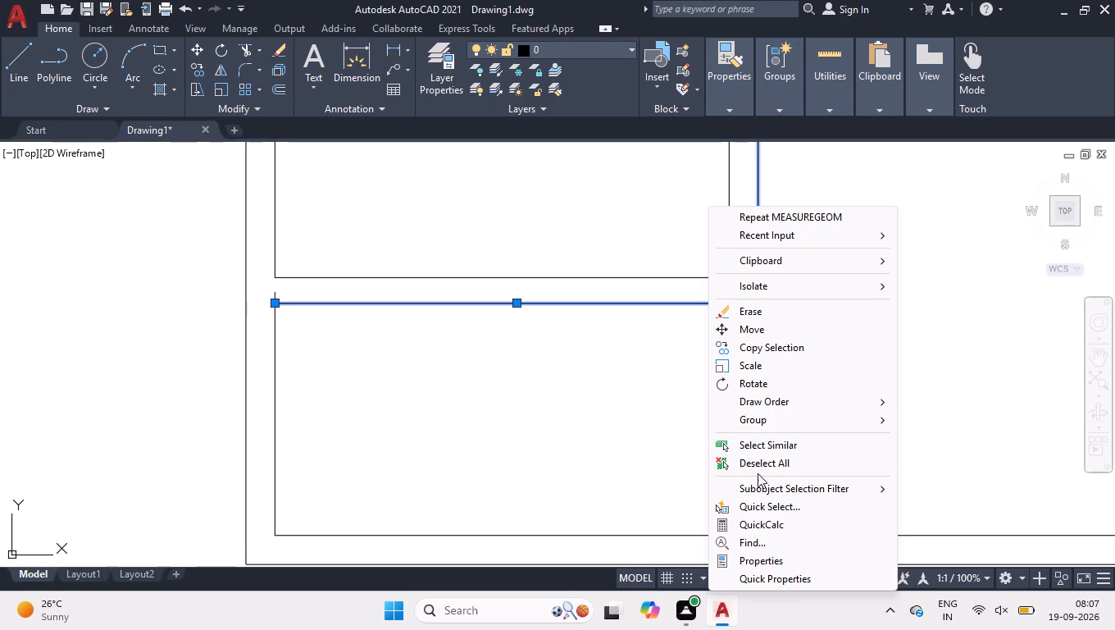
left_click(758, 473)
left_click(763, 472)
Shorten the left wall's inner line below the partition so its top end meets the moved bottom line.
scroll(589, 382, "down", 2)
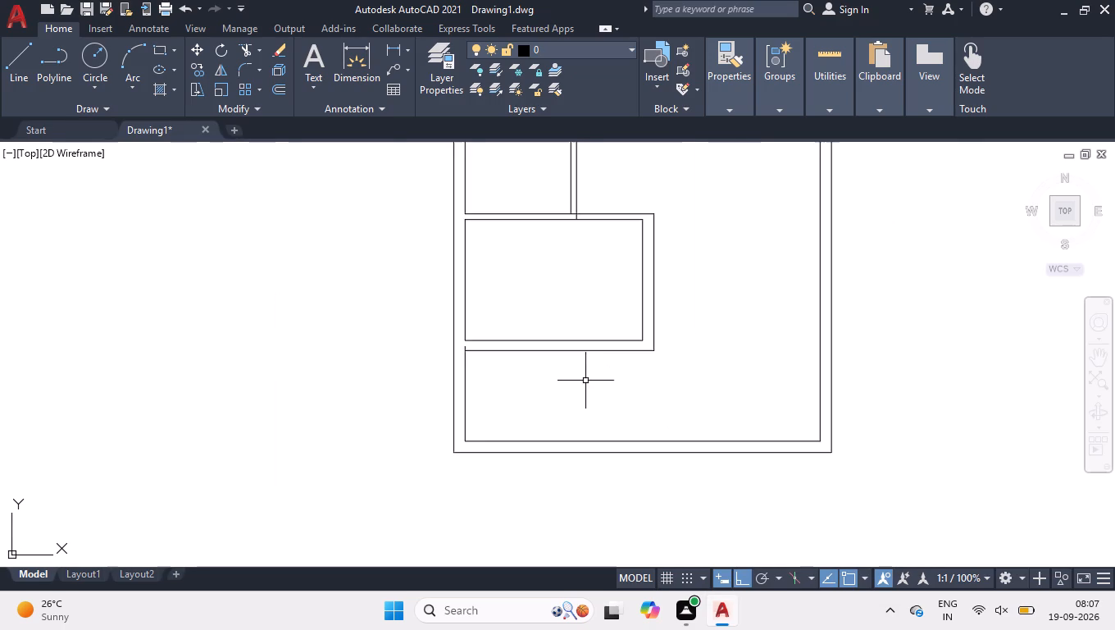
scroll(480, 351, "up", 3)
scroll(374, 299, "up", 3)
left_click(514, 404)
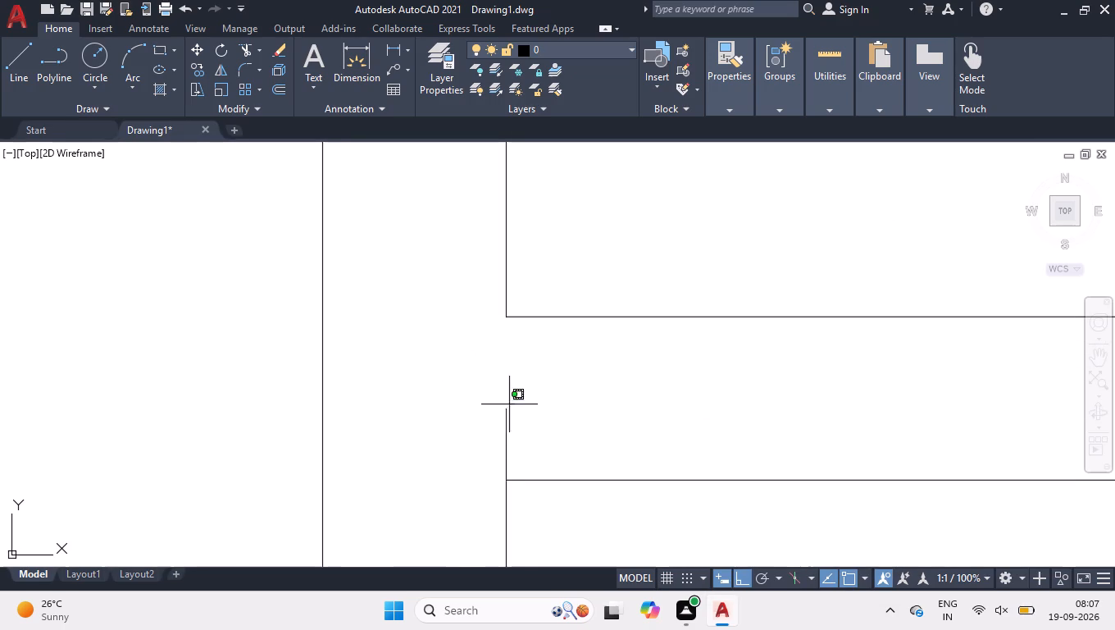
left_click(495, 414)
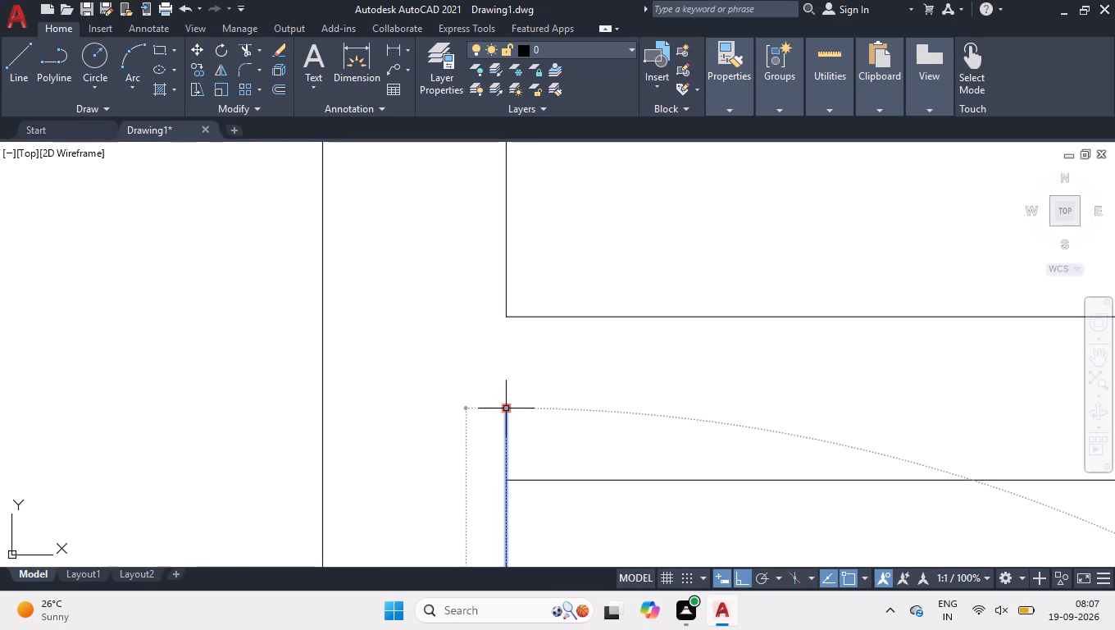
left_click(501, 404)
left_click(473, 439)
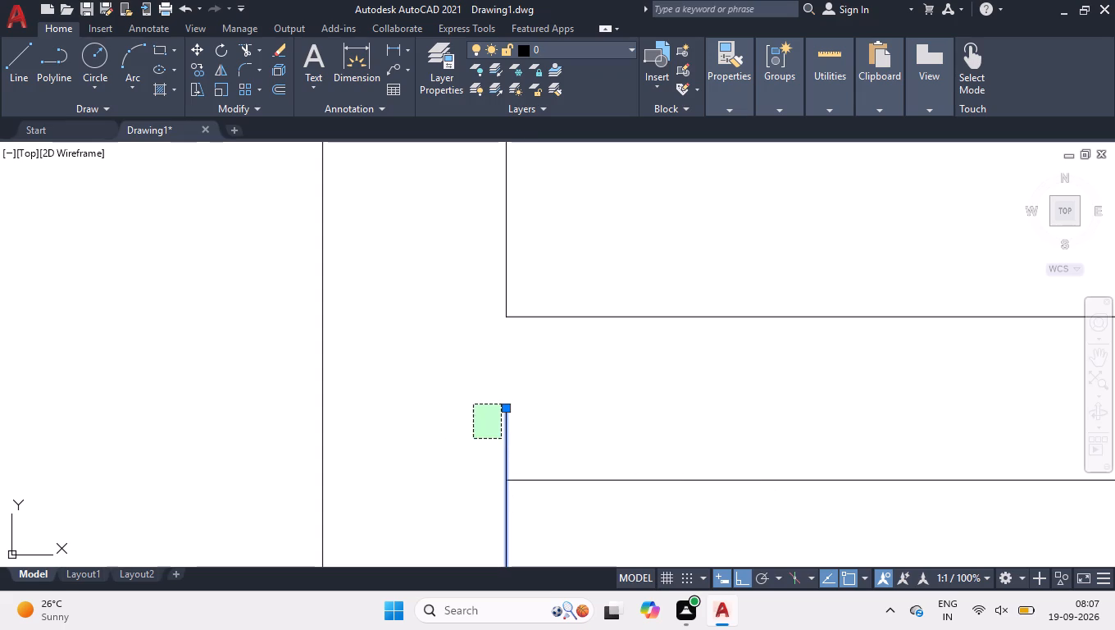
left_click(504, 407)
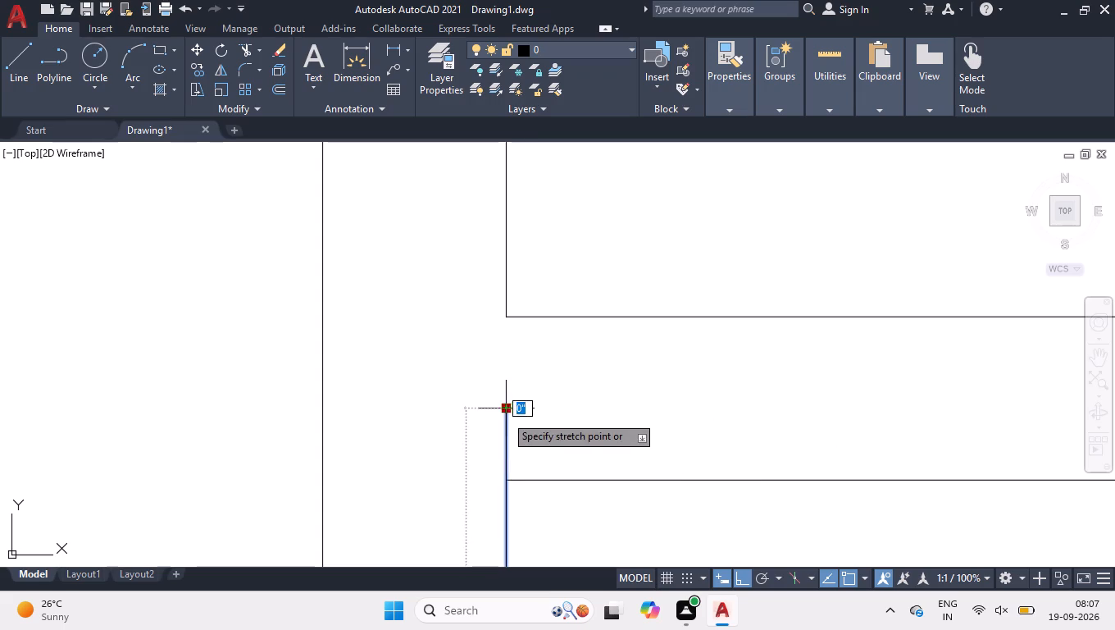
left_click(508, 485)
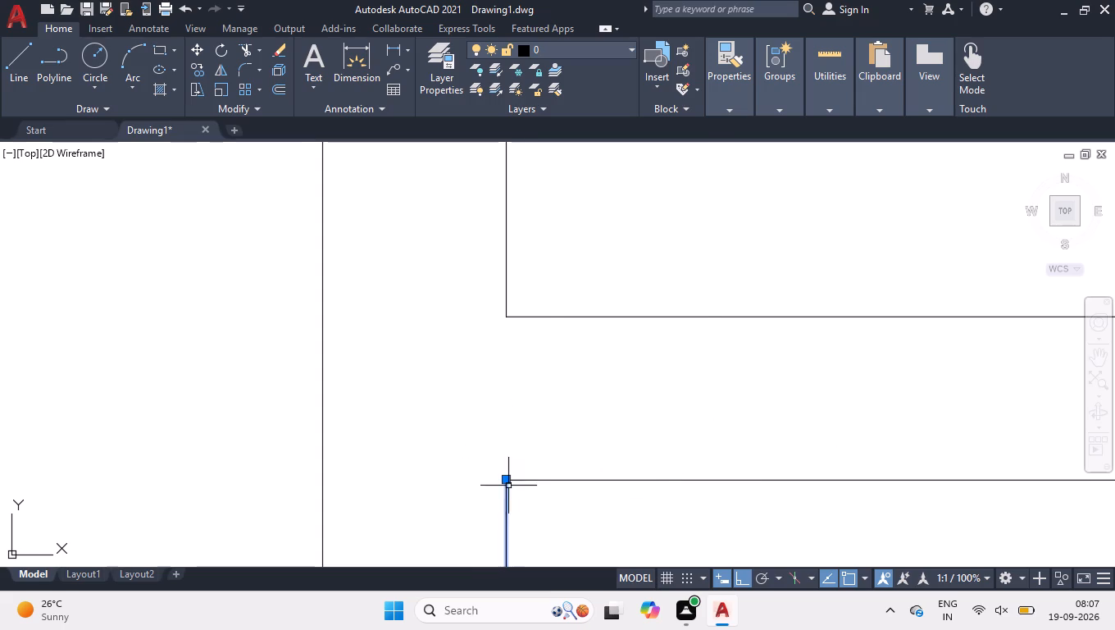
right_click(520, 442)
left_click(607, 320)
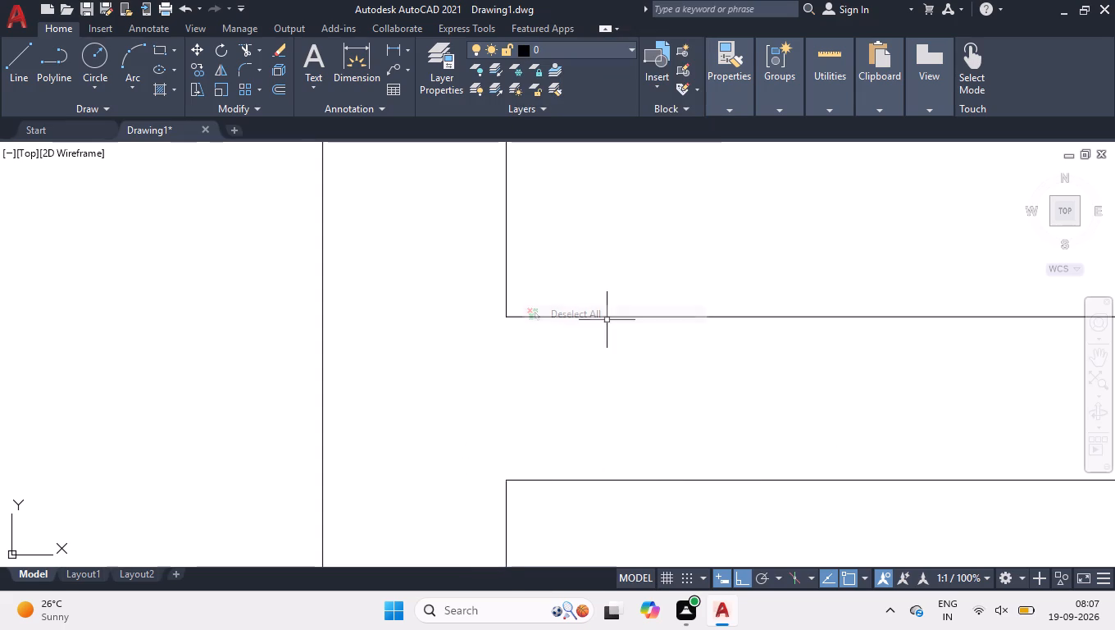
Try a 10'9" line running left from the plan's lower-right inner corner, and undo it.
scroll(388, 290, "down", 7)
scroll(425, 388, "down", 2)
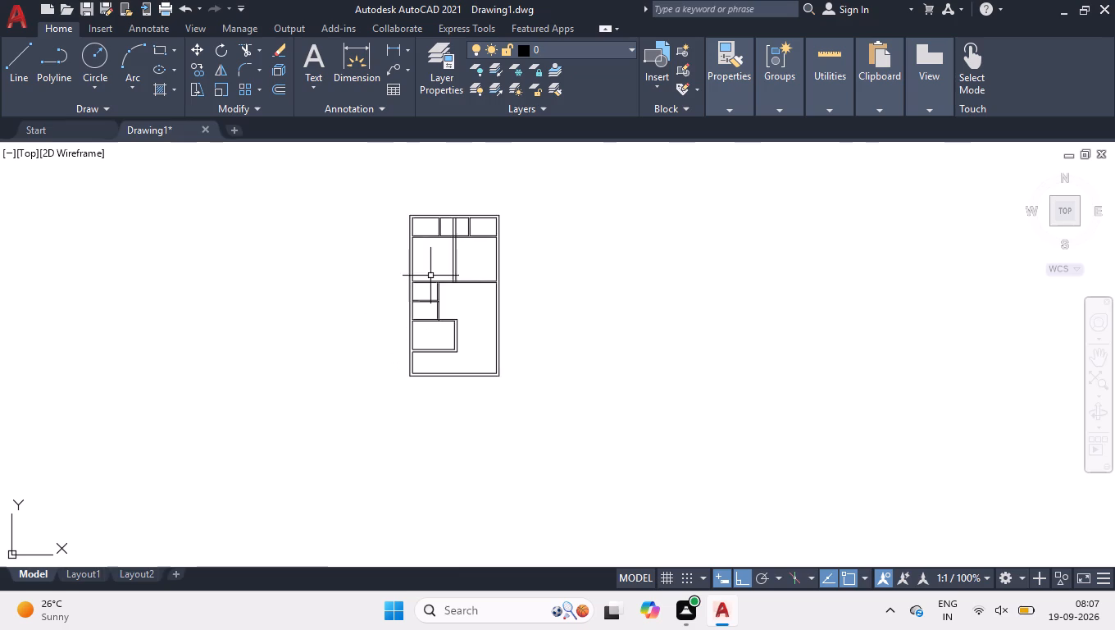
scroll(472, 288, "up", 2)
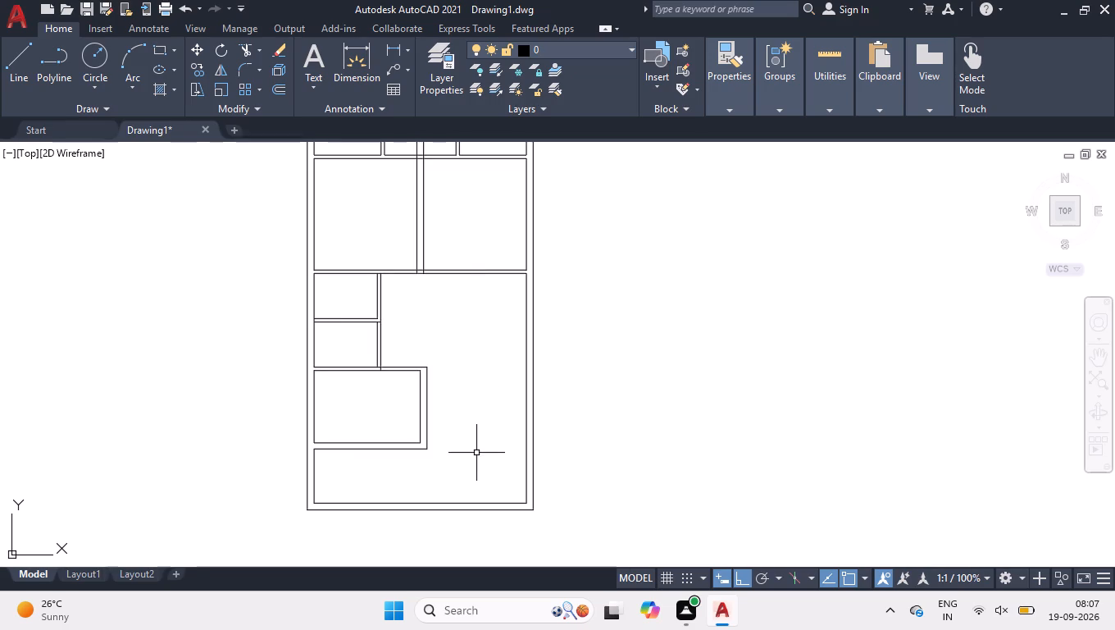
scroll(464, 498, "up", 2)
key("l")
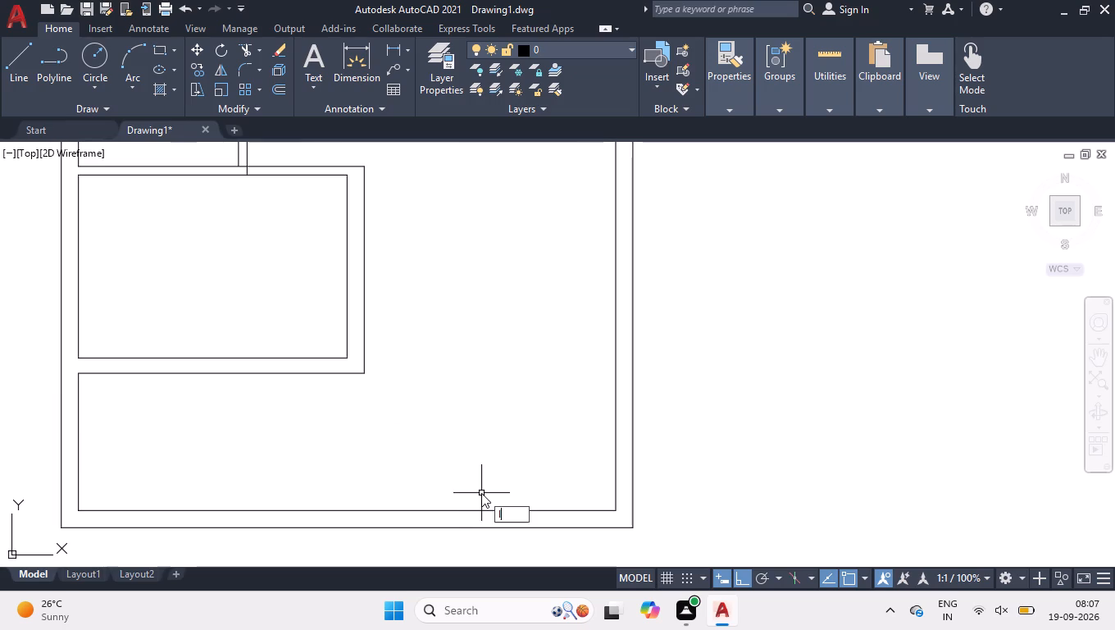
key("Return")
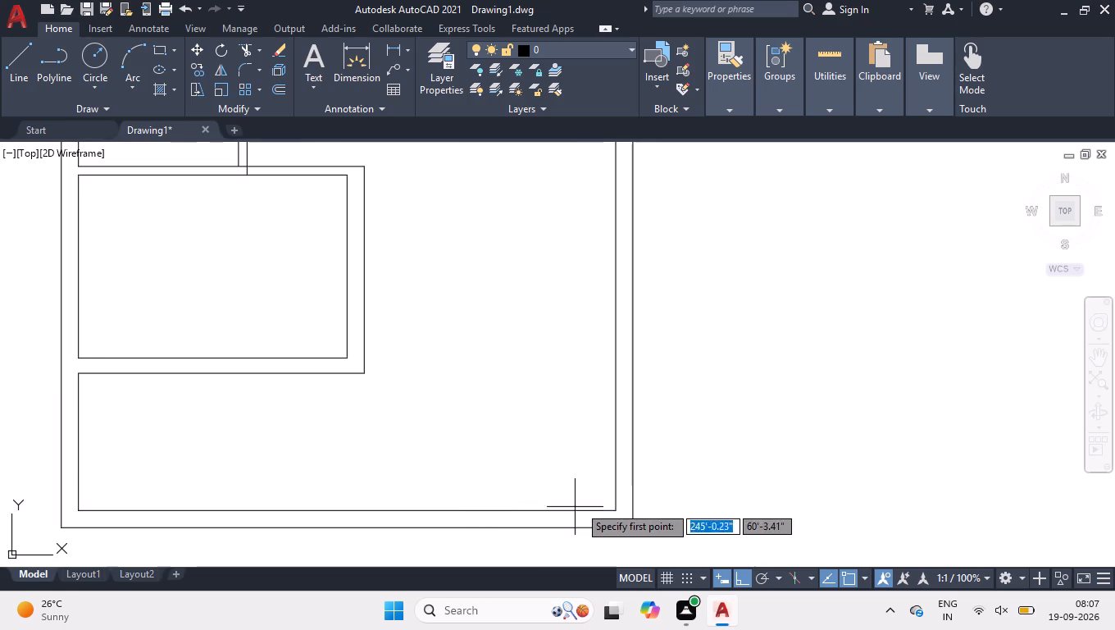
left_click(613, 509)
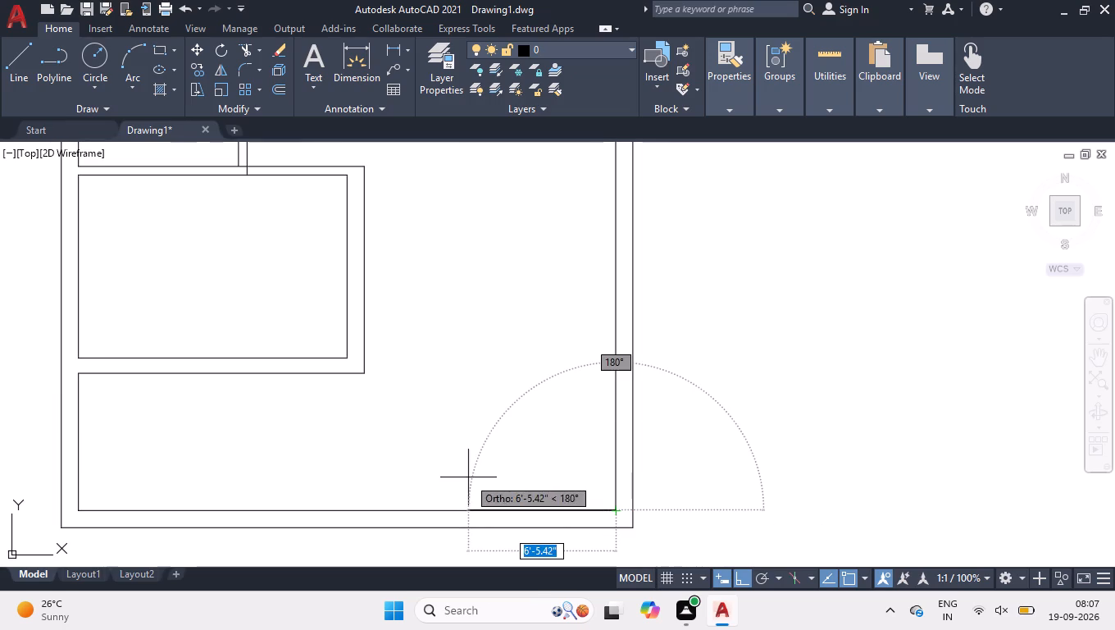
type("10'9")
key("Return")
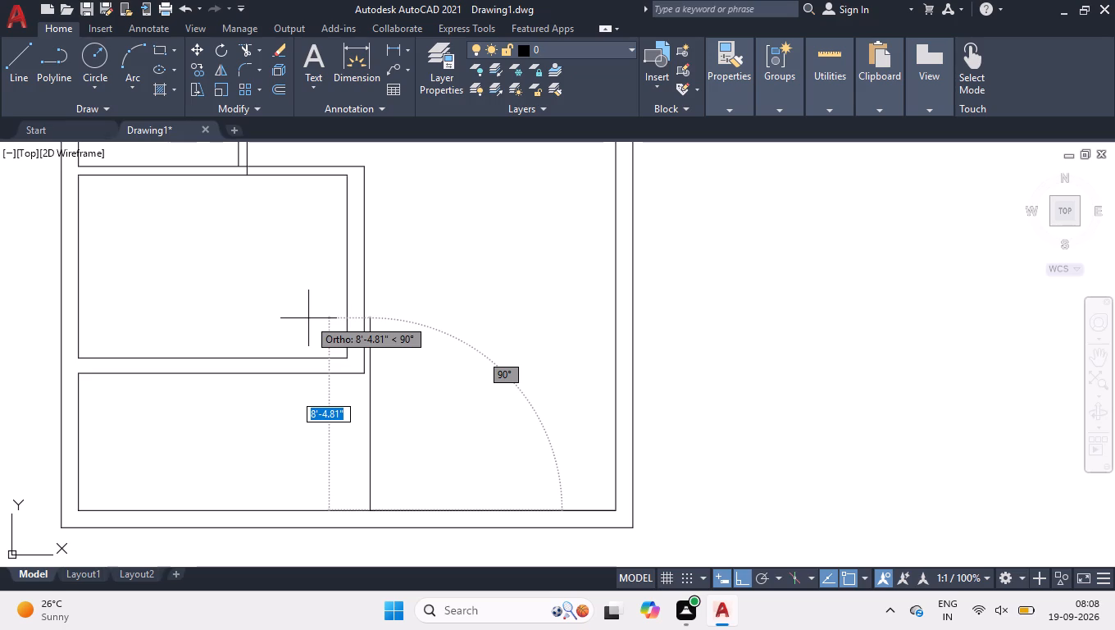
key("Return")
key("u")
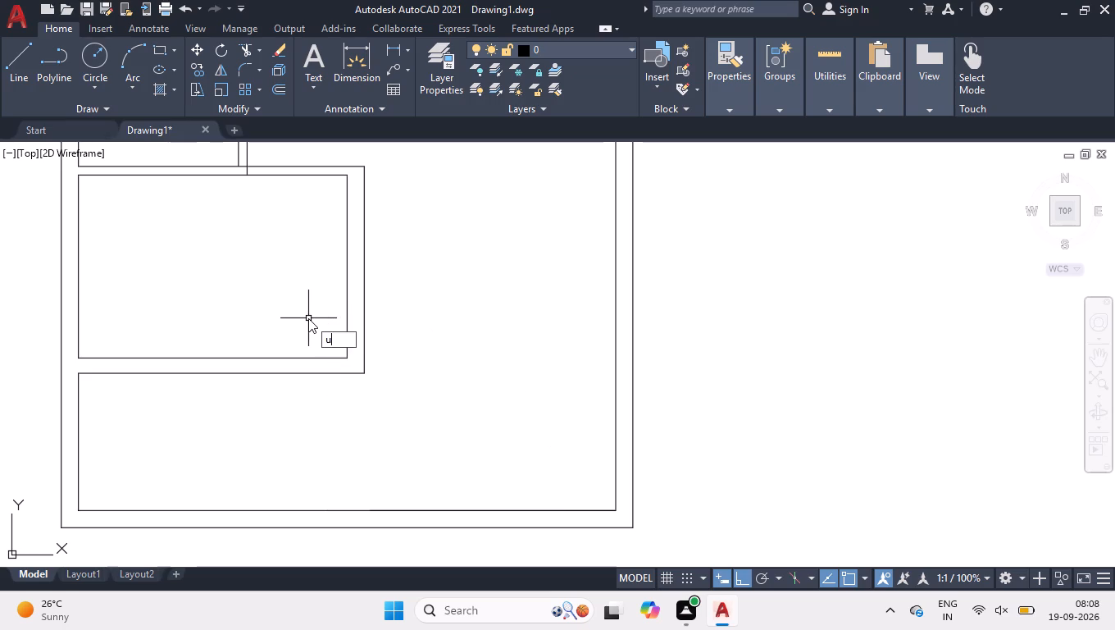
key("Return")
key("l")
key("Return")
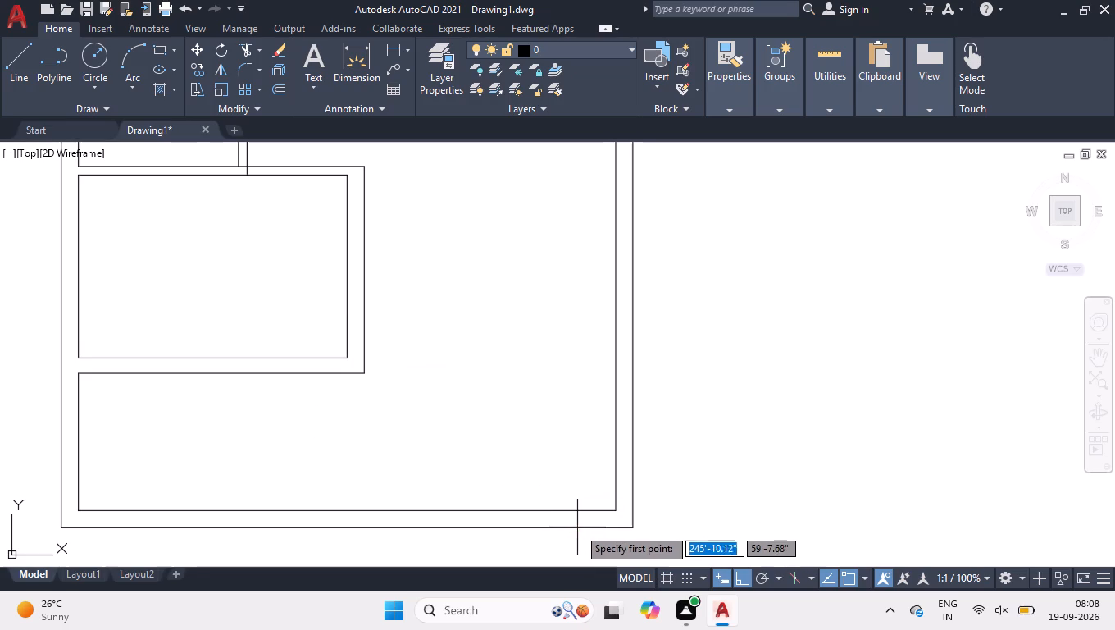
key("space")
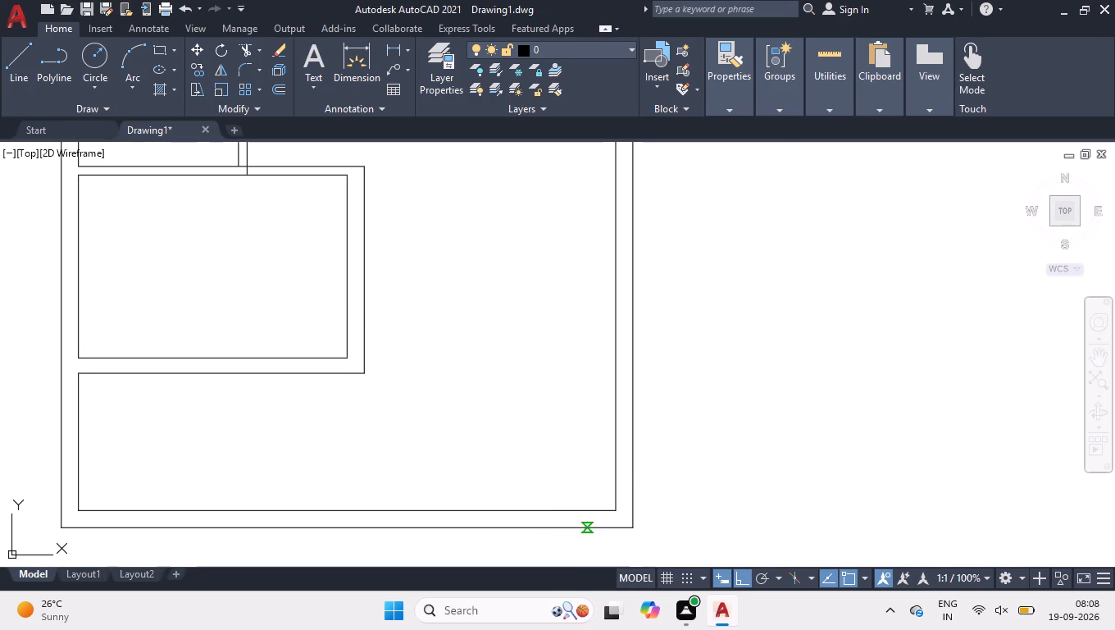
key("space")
Extend the right wall's inner vertical line down to the bottom wall's outer line.
left_click(617, 476)
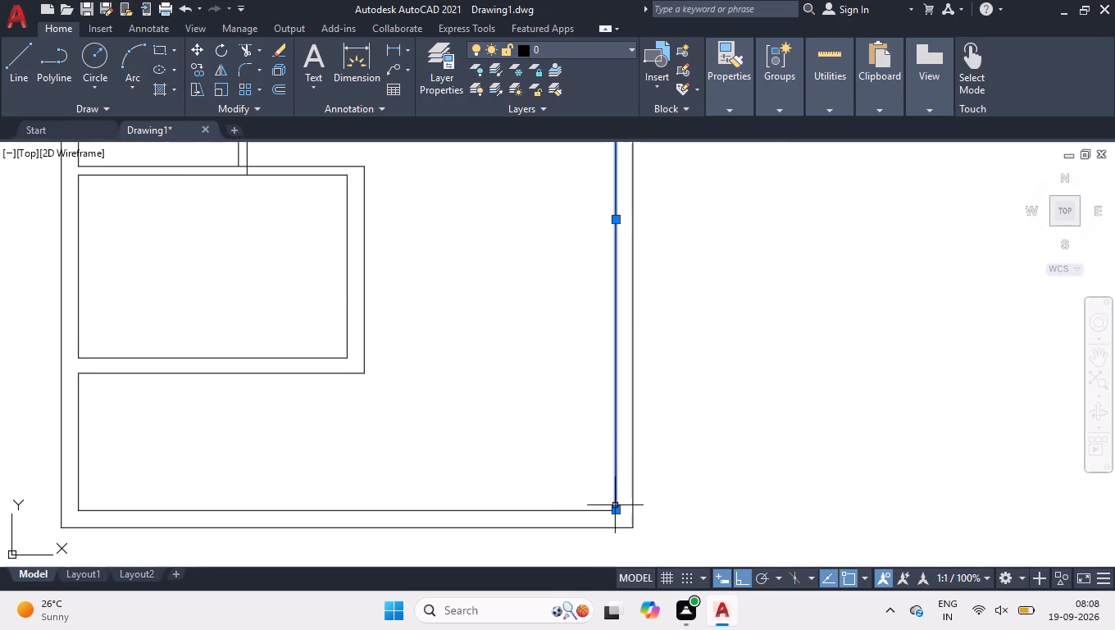
left_click(617, 512)
left_click(619, 528)
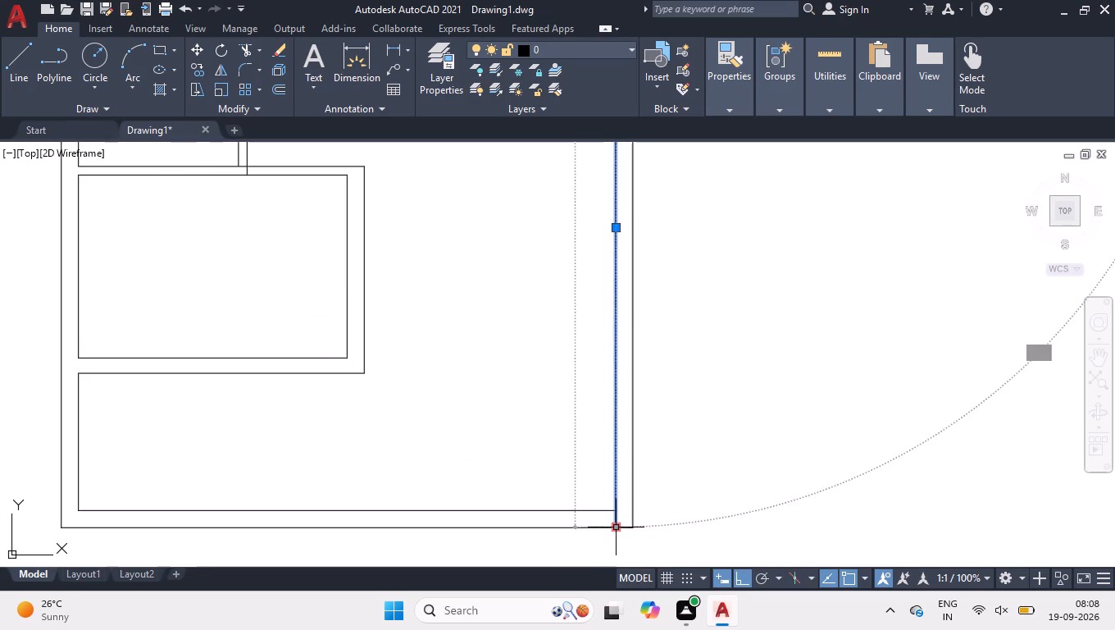
right_click(680, 411)
left_click(730, 285)
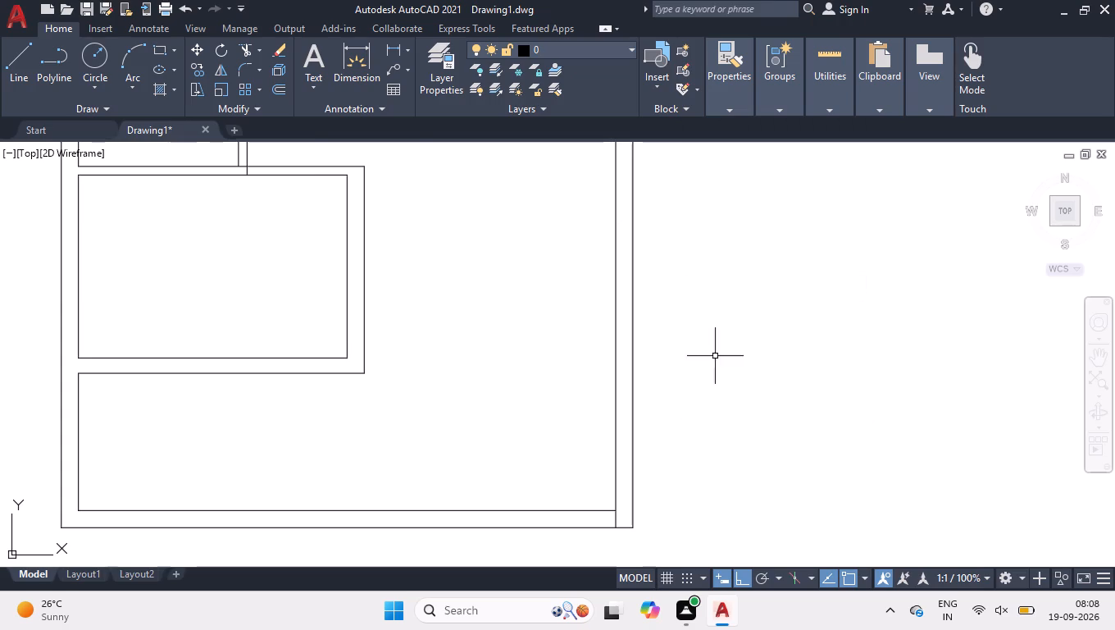
Draw lines from the extended line's lower end: 10'9" left, 11' up, and back right to the right wall's inner line.
scroll(706, 390, "down", 1)
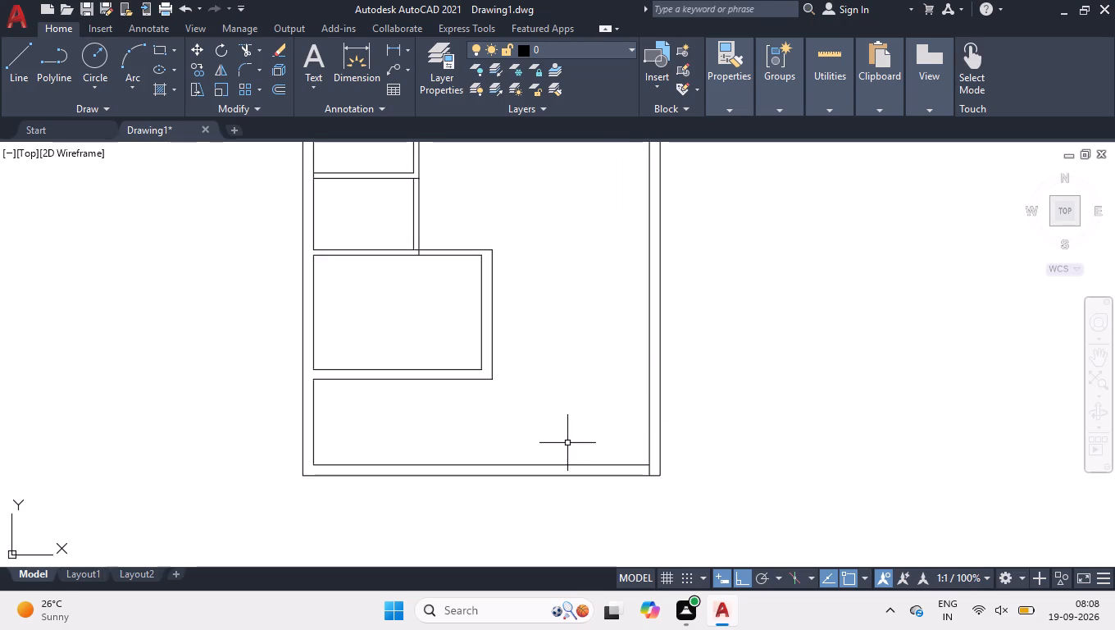
key("l")
key("Return")
left_click(646, 472)
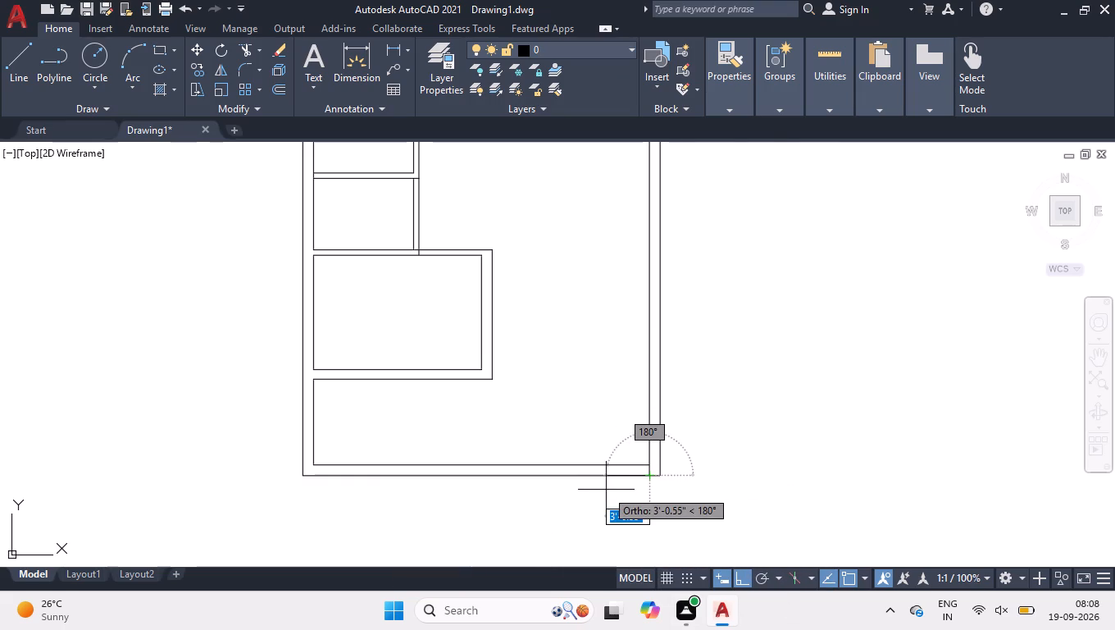
type("10'9")
key("Return")
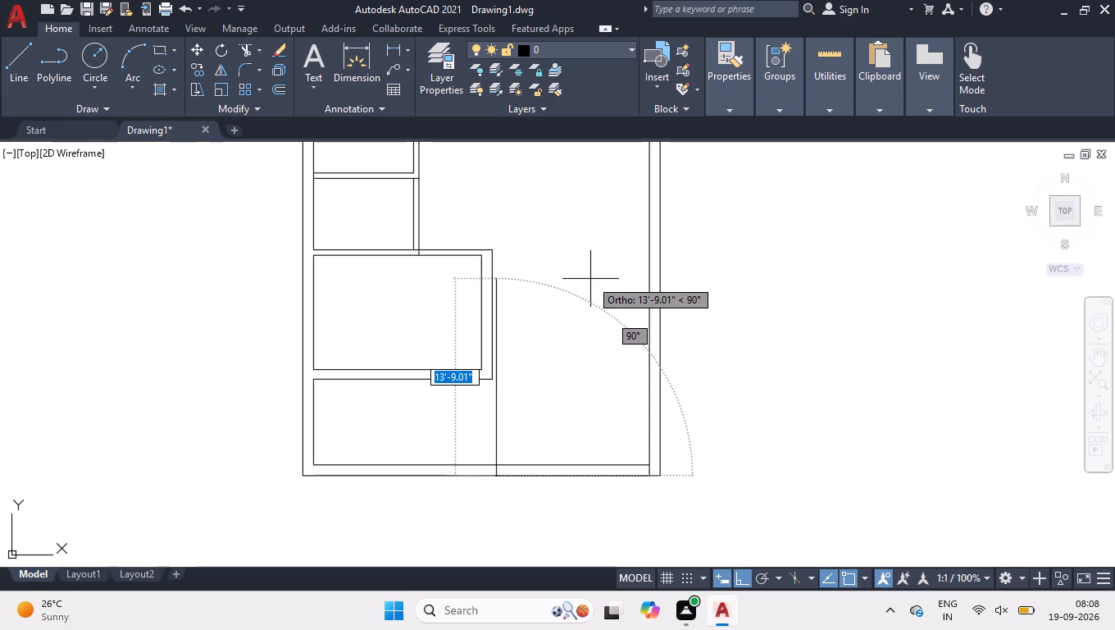
type("11'")
key("Return")
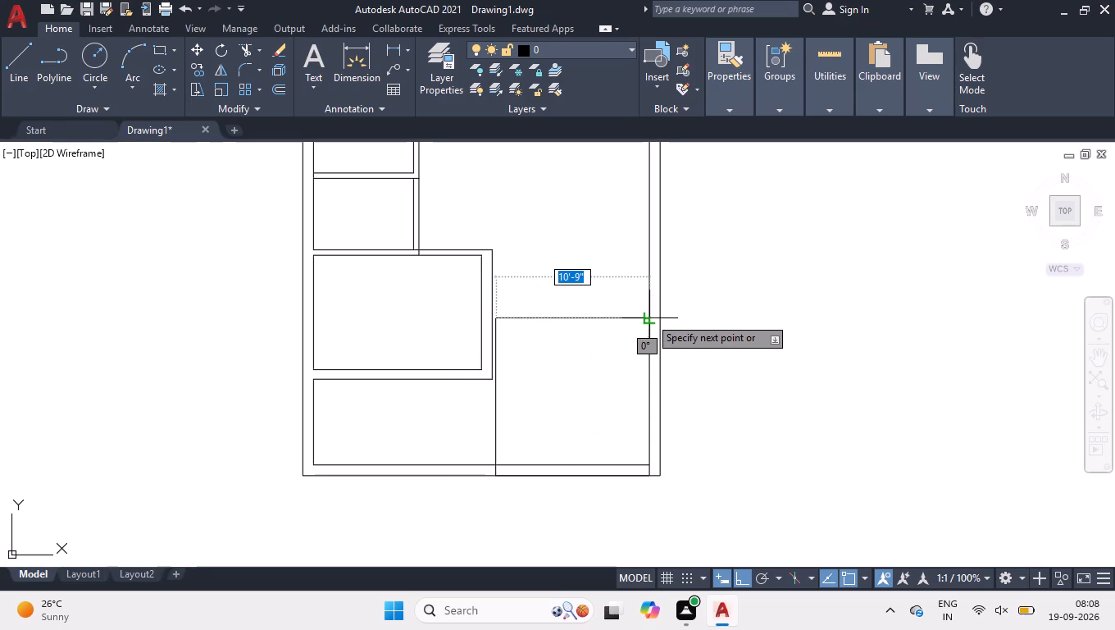
left_click(649, 317)
key("Return")
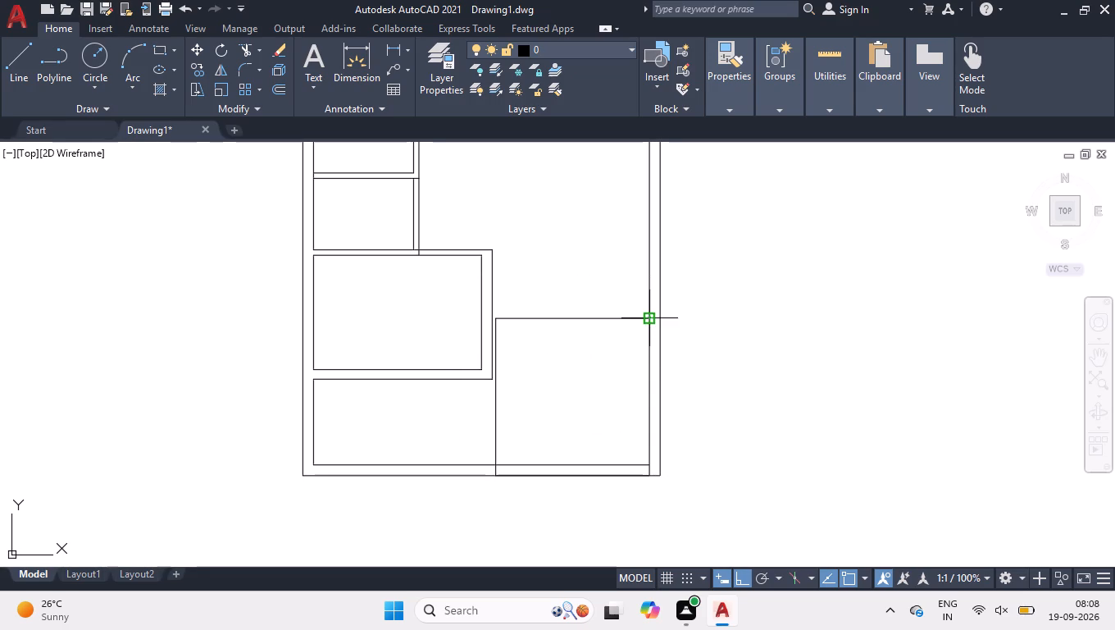
Delete the 10'9" line lying over the bottom wall's outer line.
left_click(603, 477)
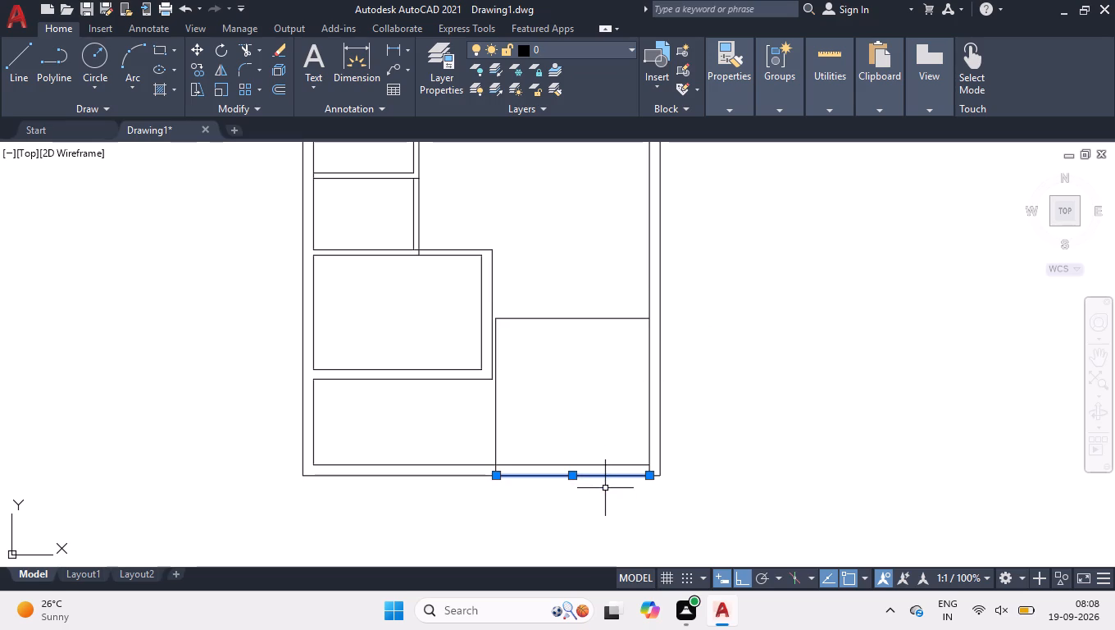
key("Delete")
Trim away the bottom wall's inner line within the lower-right area and the area's 11' vertical line above it.
type("tr")
key("Return")
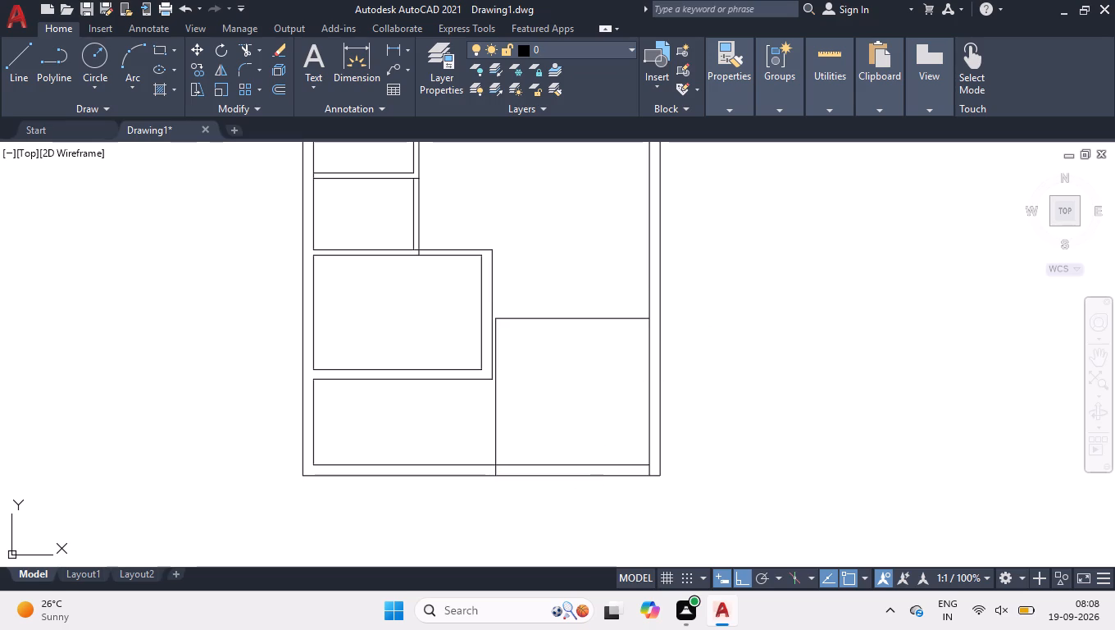
scroll(605, 487, "up", 2)
left_click(577, 444)
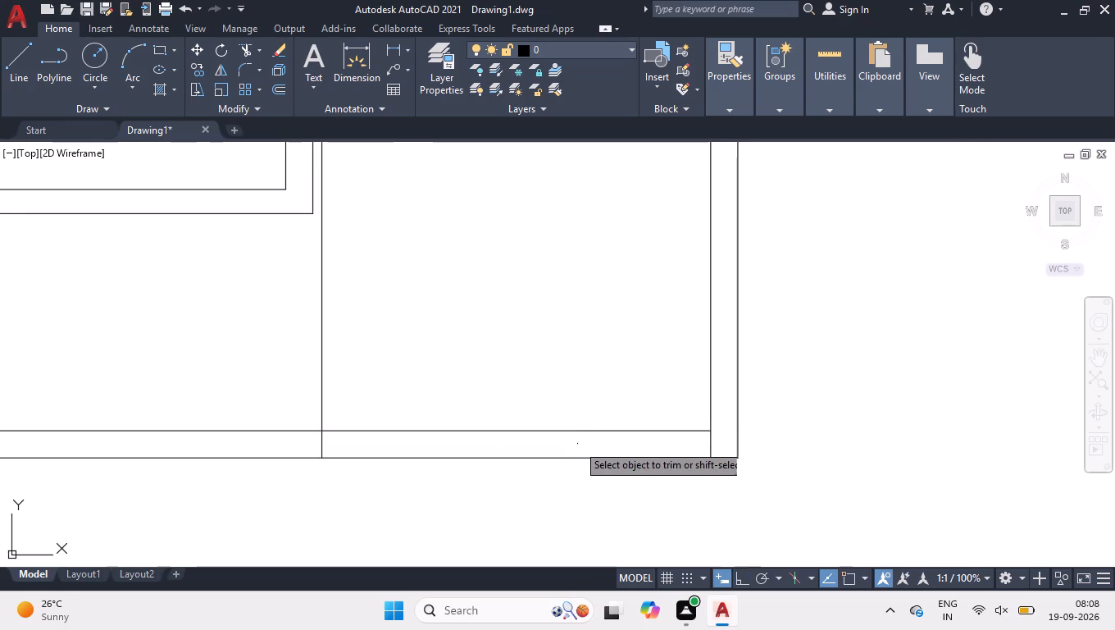
left_click(613, 397)
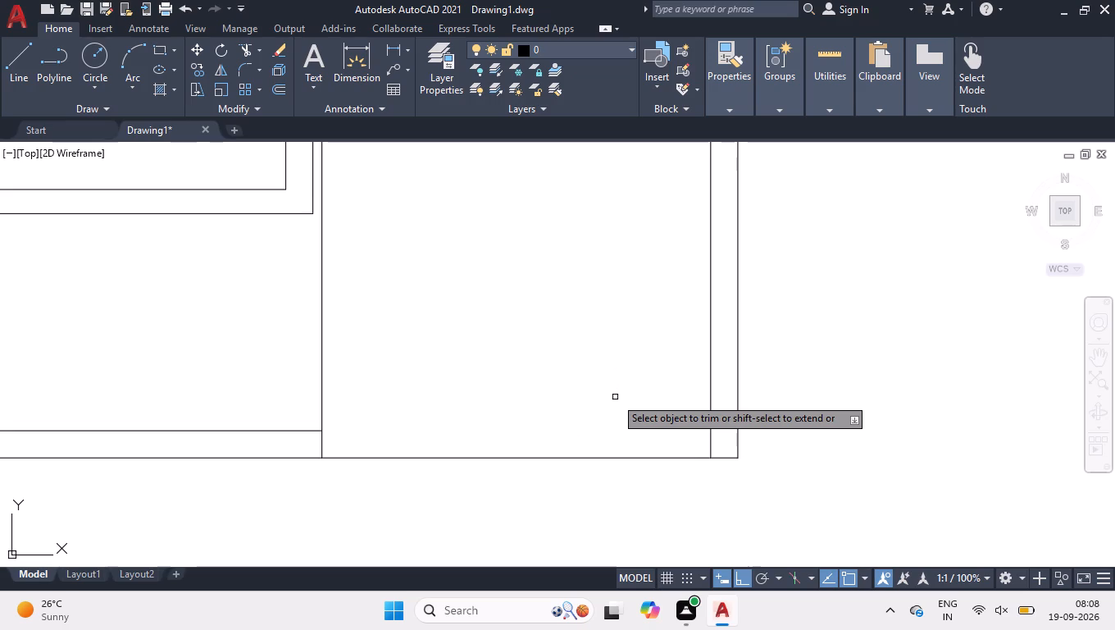
scroll(615, 397, "down", 2)
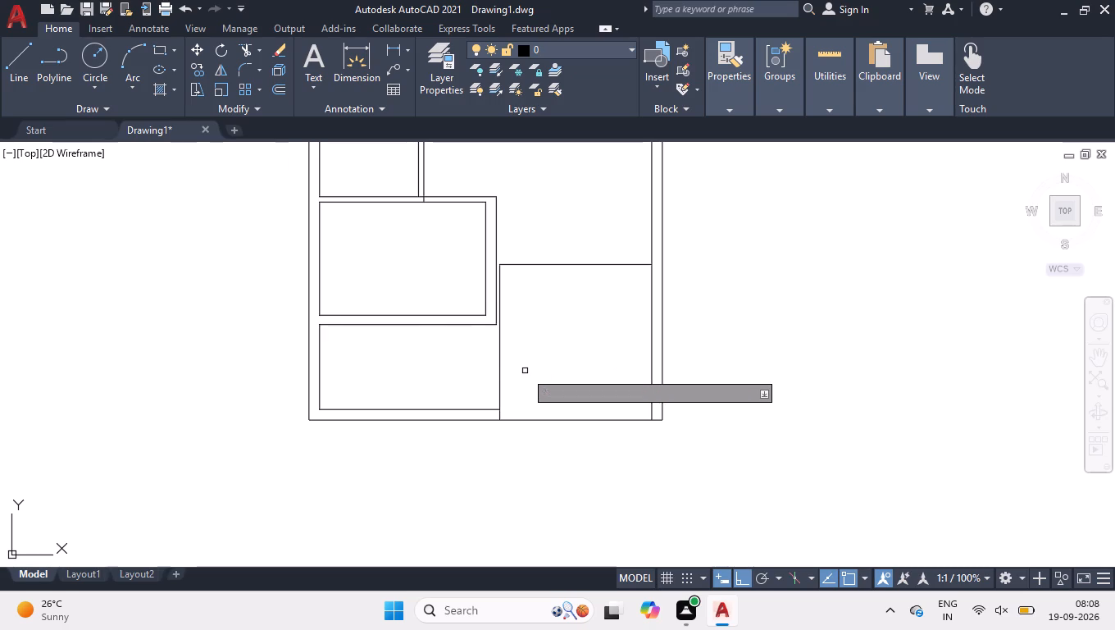
left_click(559, 358)
left_click(486, 382)
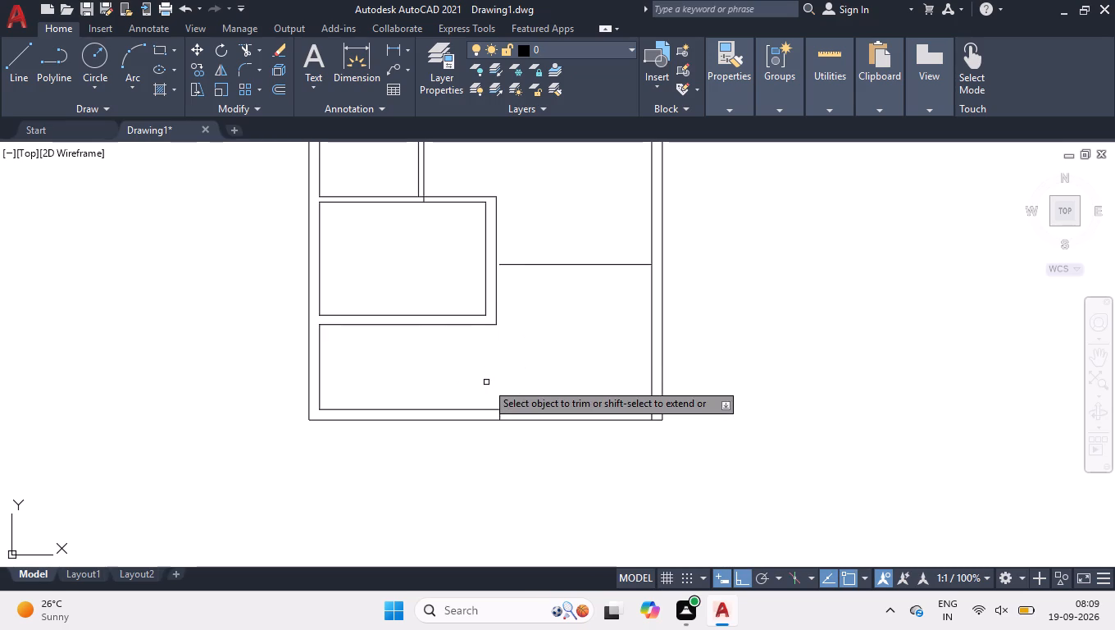
key("space")
Stretch the lower-right area's top line left to meet the outer right wall line of the adjacent room, and clear the selection.
left_click(574, 244)
left_click(553, 282)
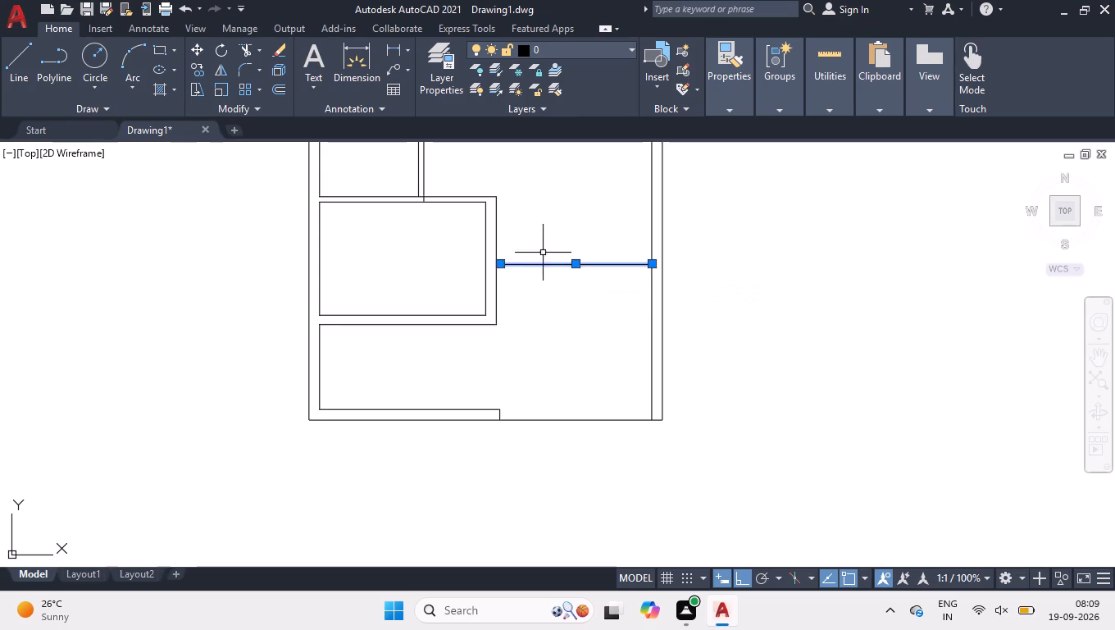
scroll(540, 244, "up", 2)
scroll(457, 290, "up", 2)
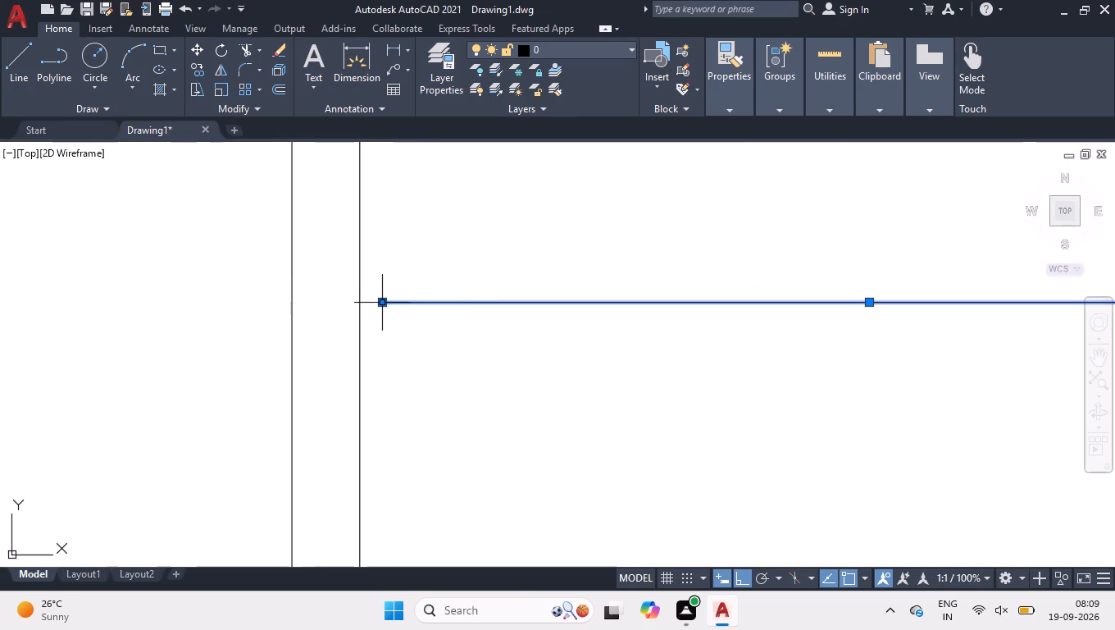
left_click(386, 304)
left_click(361, 301)
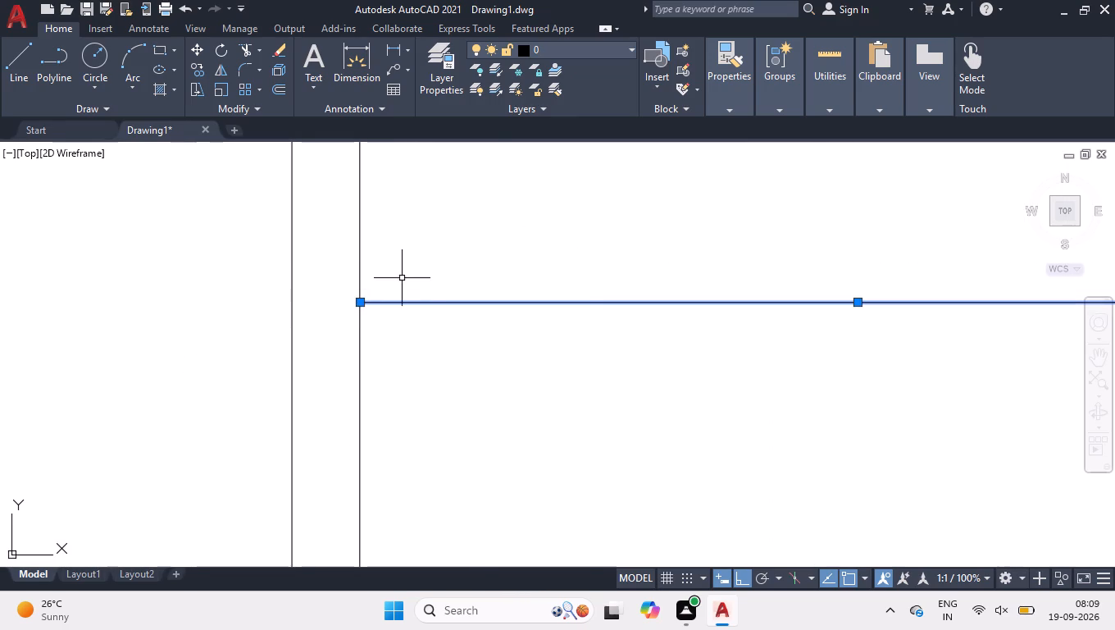
right_click(402, 276)
left_click(427, 451)
right_click(465, 323)
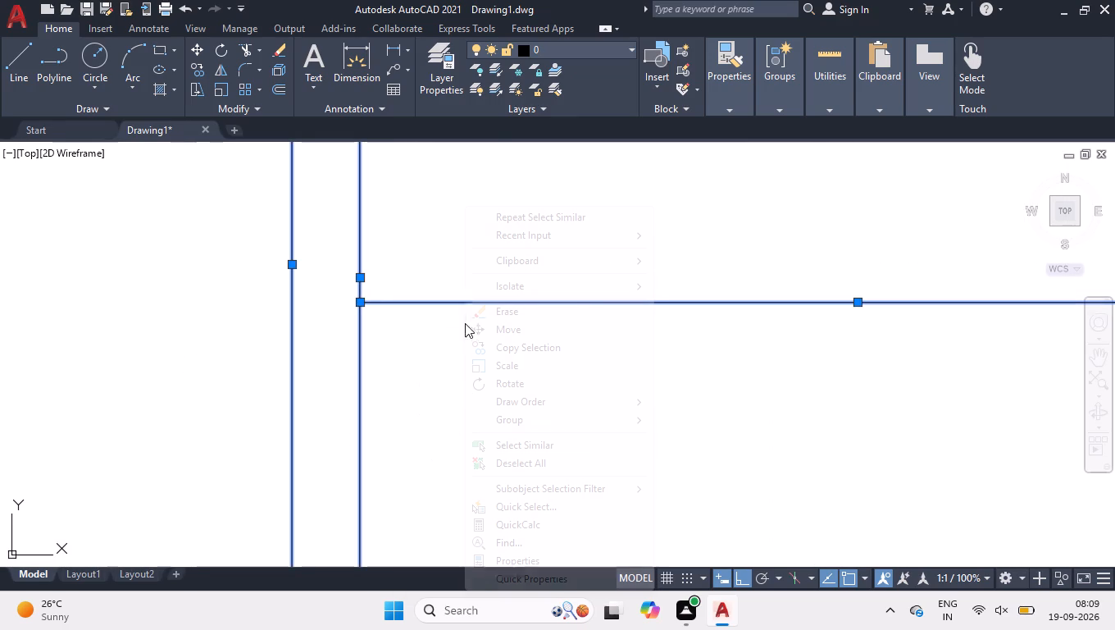
left_click(479, 458)
Offset the lower-right area's top line 9" upward to form a wall.
scroll(350, 344, "down", 2)
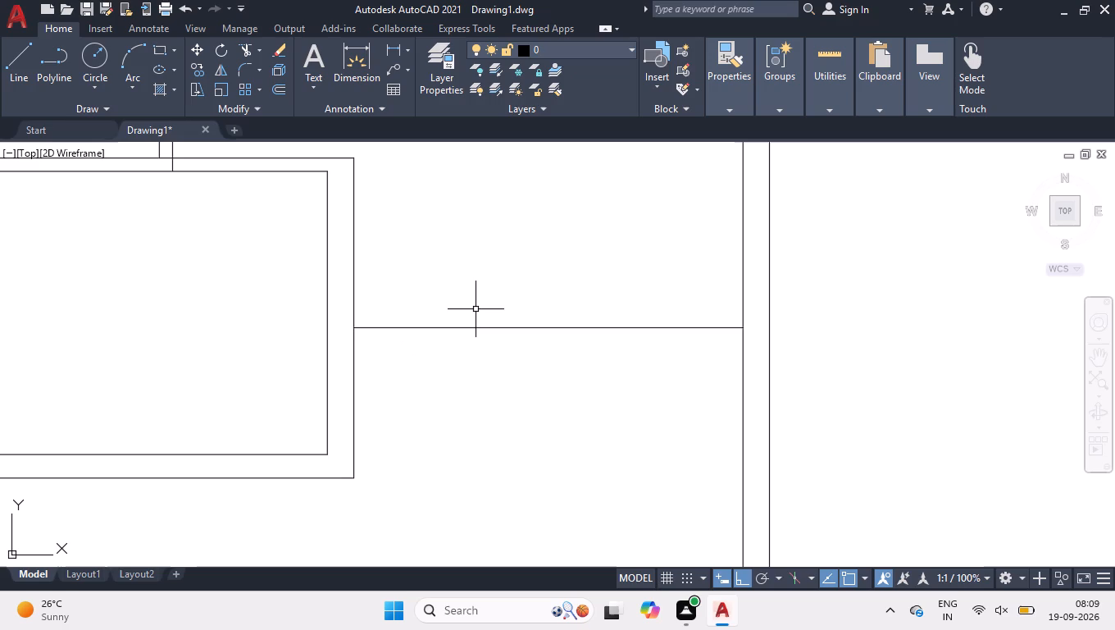
type("off")
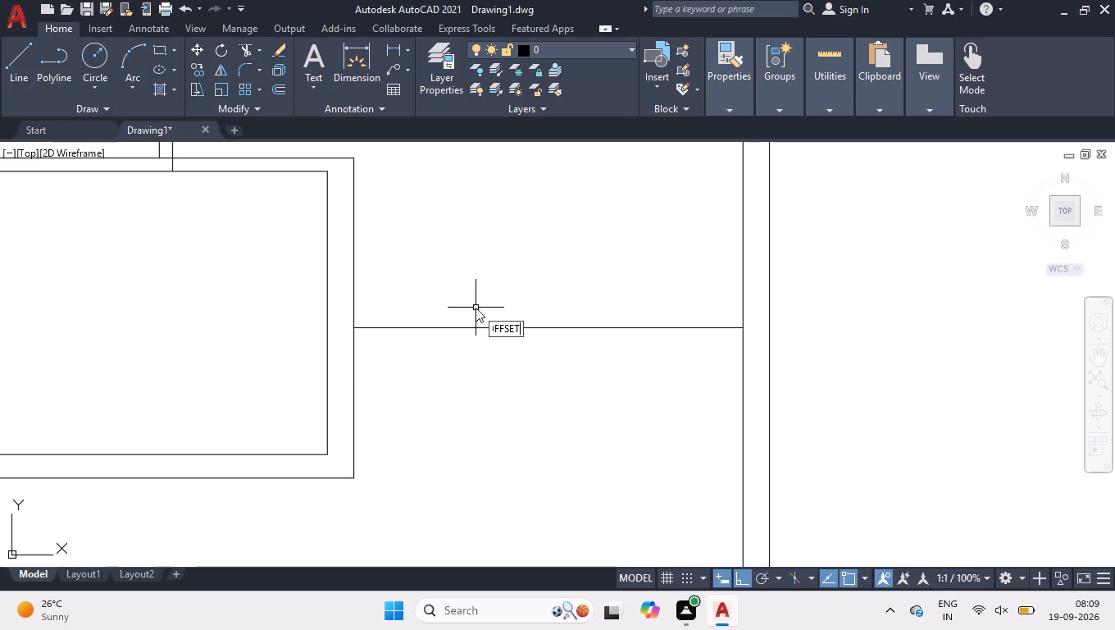
key("Return")
key("9")
key("Return")
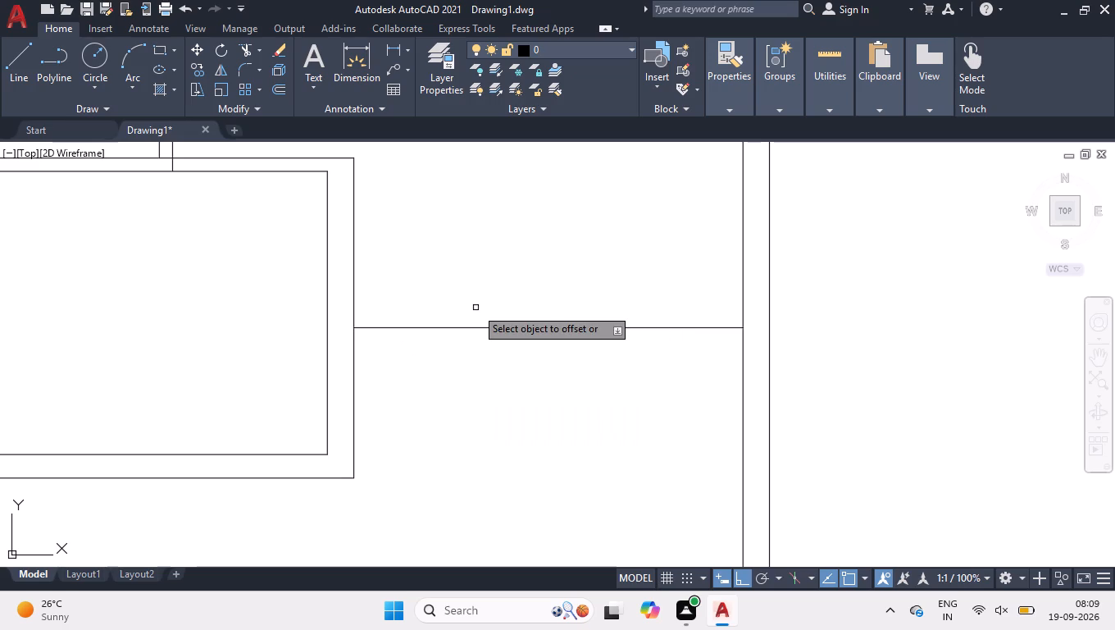
left_click(476, 325)
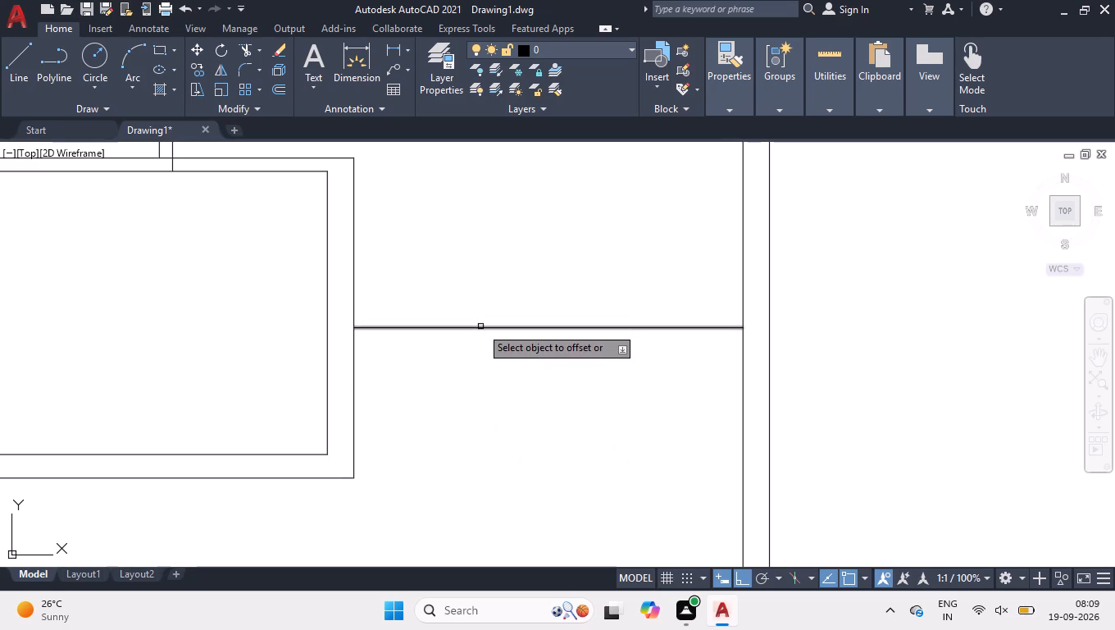
left_click(480, 326)
left_click(477, 269)
key("space")
Trim the vertical wall lines crossing both ends of the new 9" horizontal wall so its junctions are open.
scroll(495, 279, "down", 4)
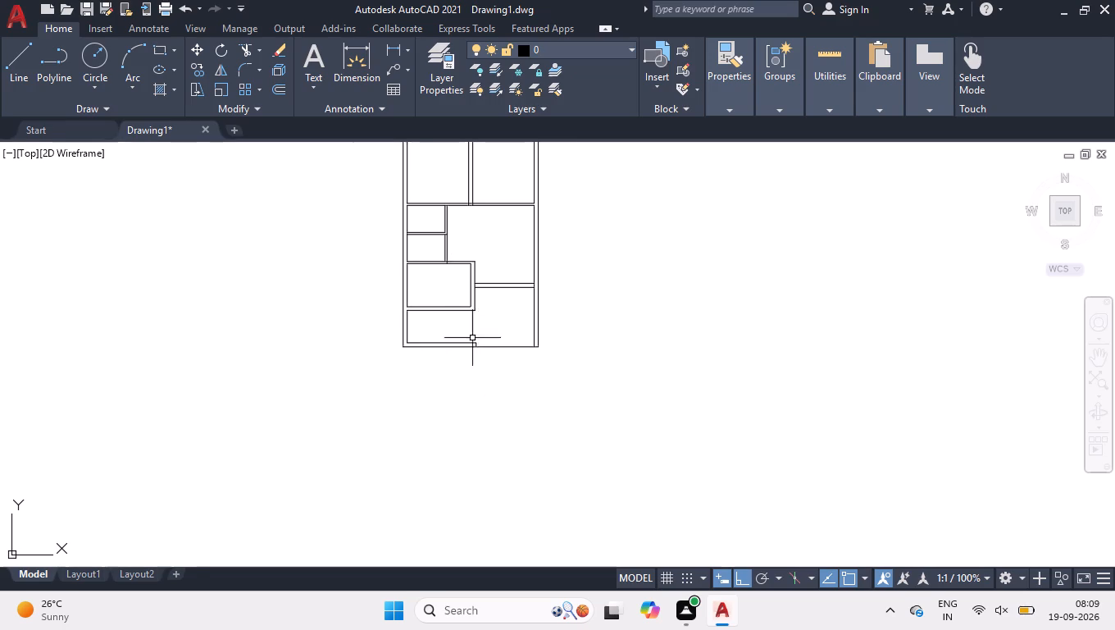
scroll(483, 313, "up", 4)
scroll(489, 328, "down", 2)
scroll(478, 185, "up", 2)
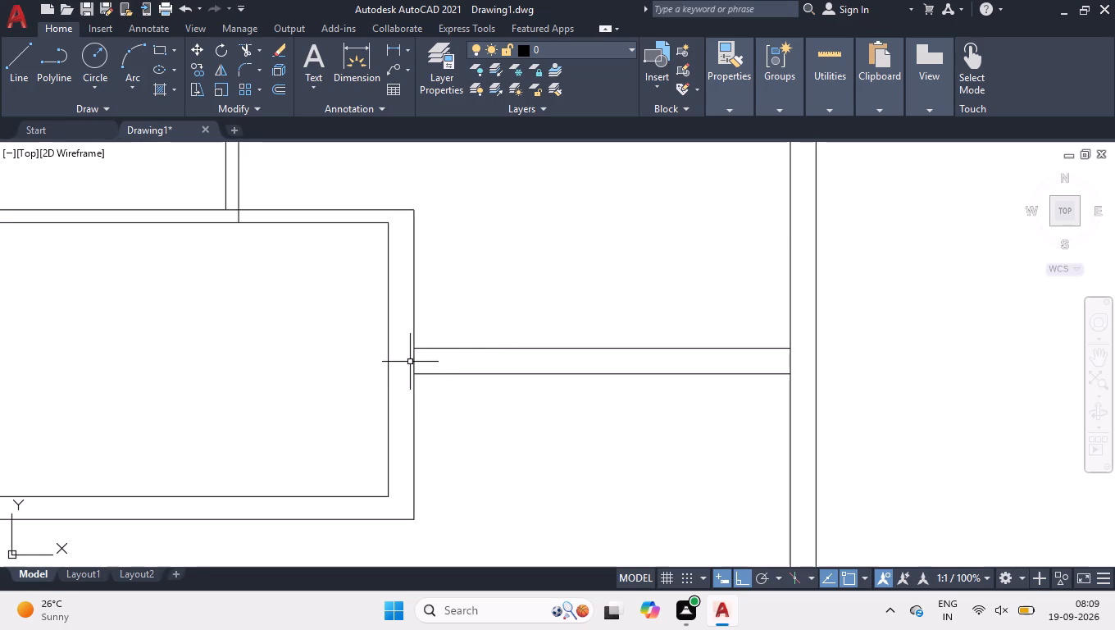
key("r")
key("BackSpace")
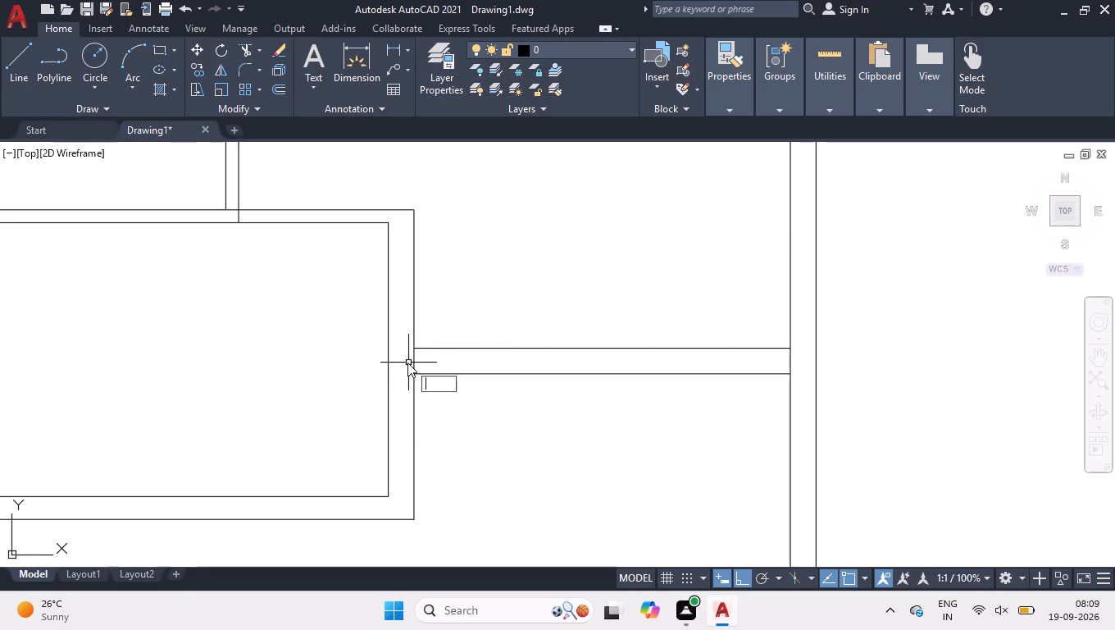
type("tr")
key("Return")
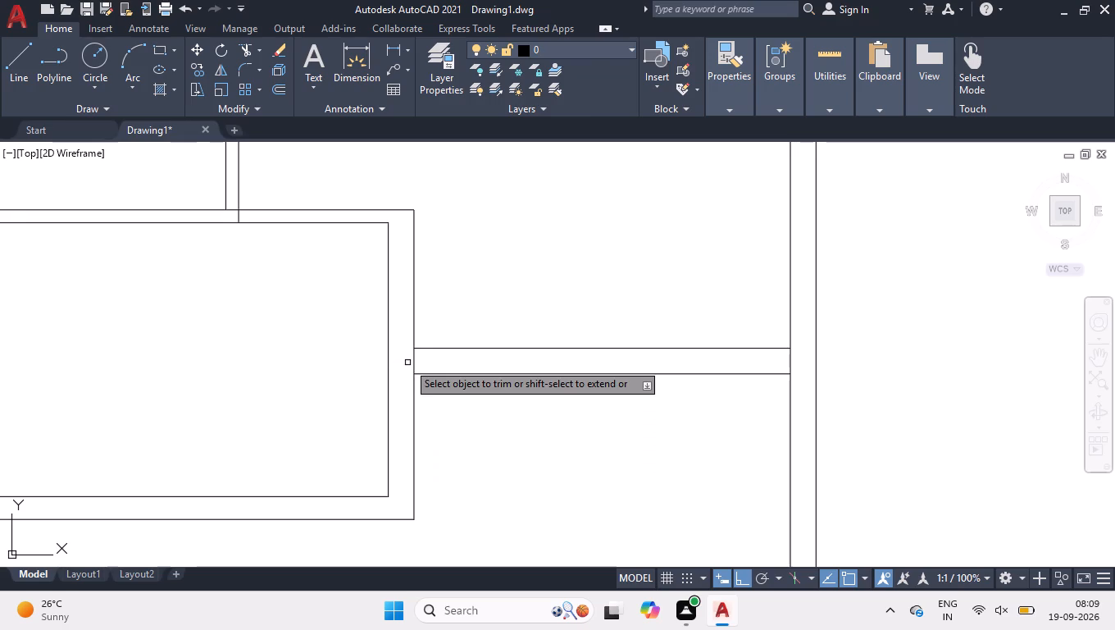
left_click(407, 363)
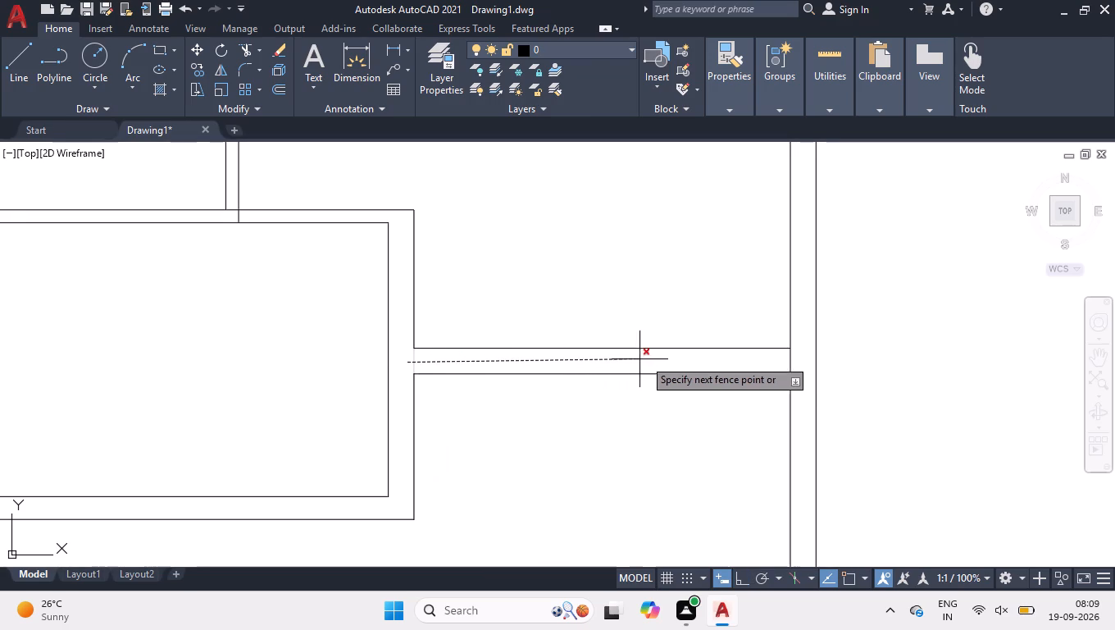
left_click(807, 355)
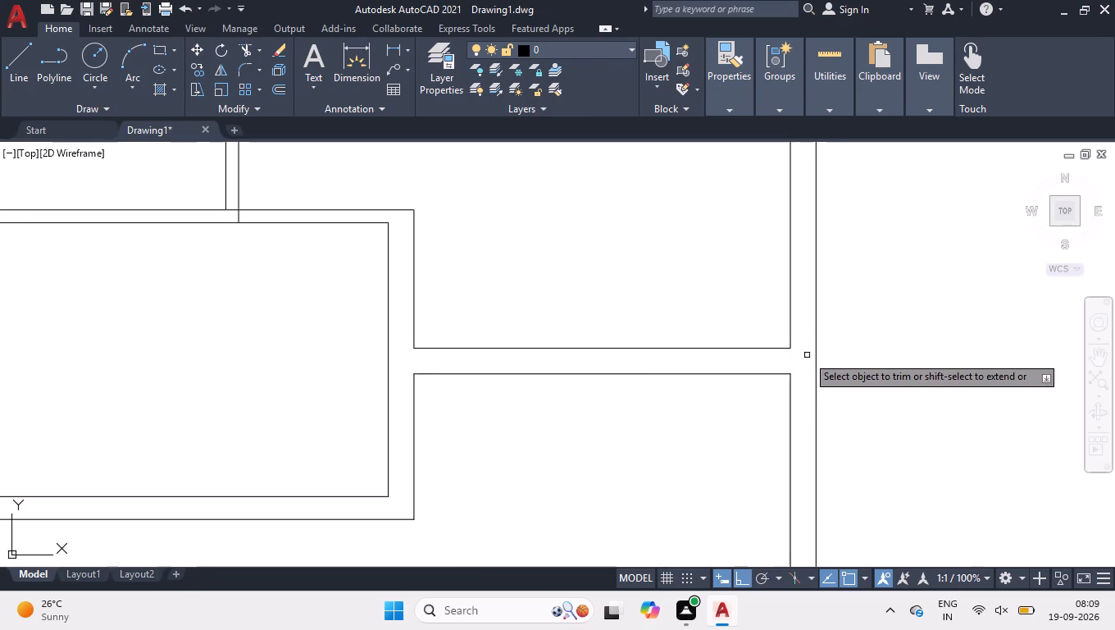
key("space")
Trim the left outer wall's inner line where the partition between the two small left rooms meets it.
scroll(695, 316, "down", 2)
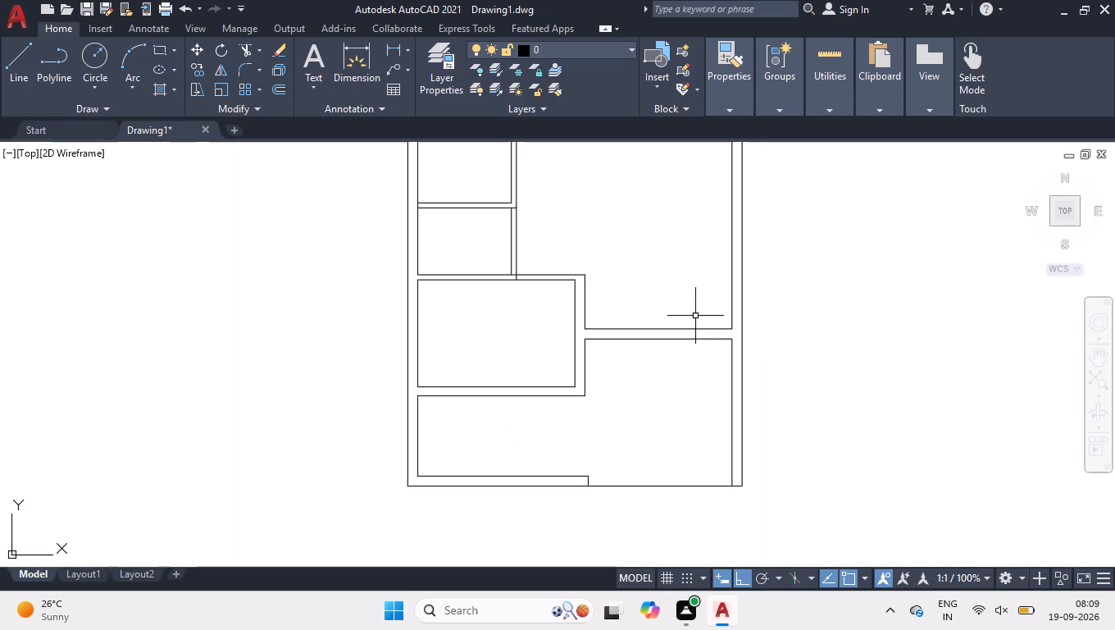
scroll(695, 316, "down", 1)
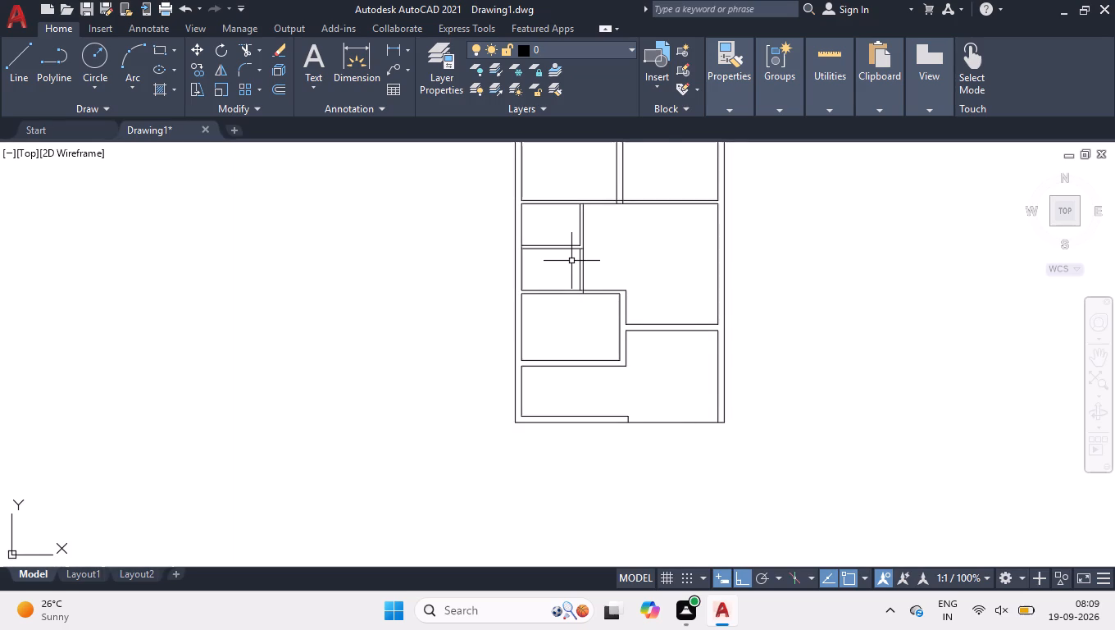
scroll(571, 261, "up", 1)
scroll(497, 221, "up", 1)
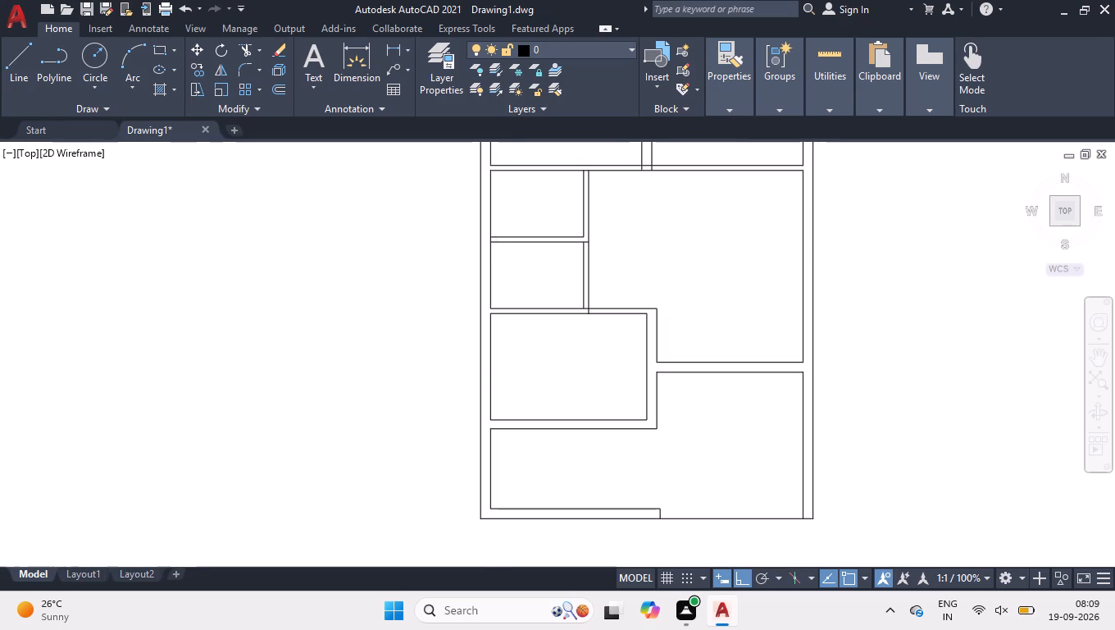
scroll(497, 255, "up", 2)
key("space")
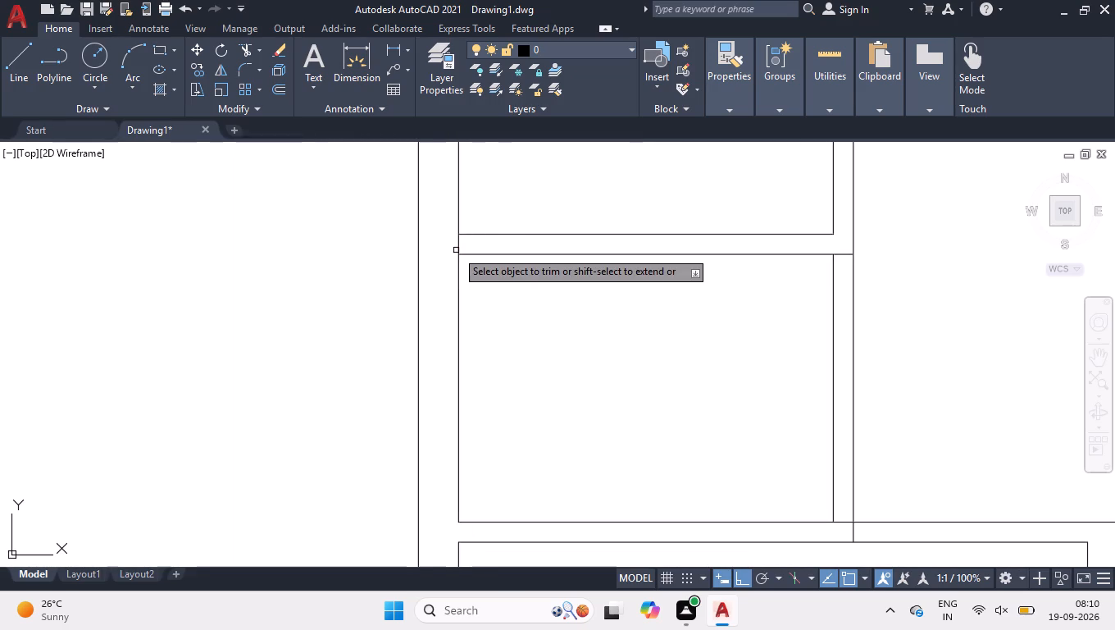
left_click(455, 246)
left_click(464, 244)
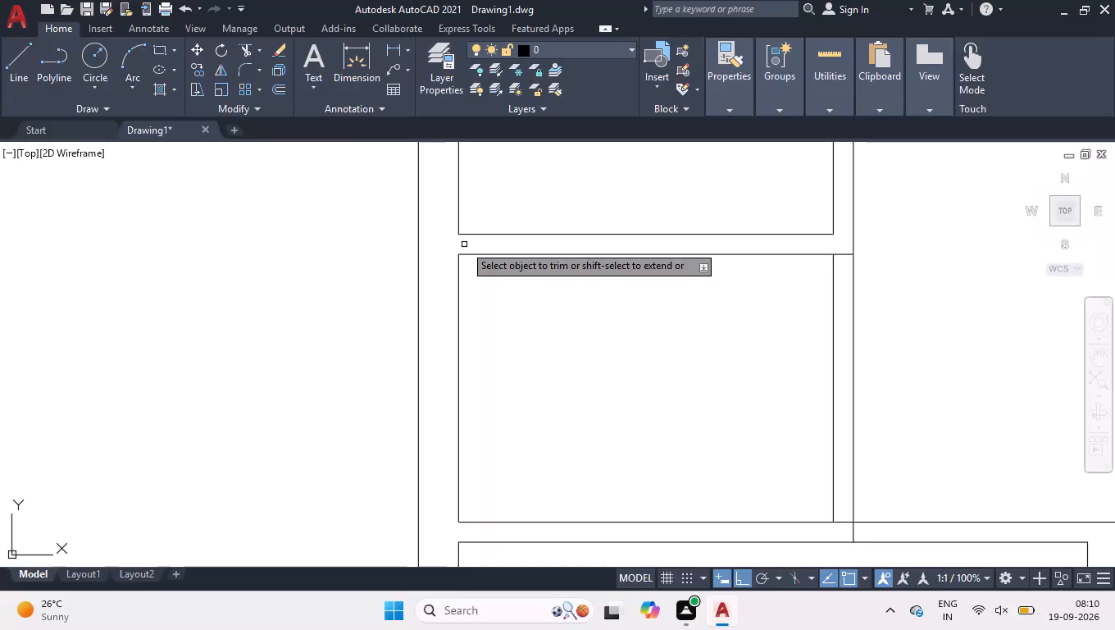
key("space")
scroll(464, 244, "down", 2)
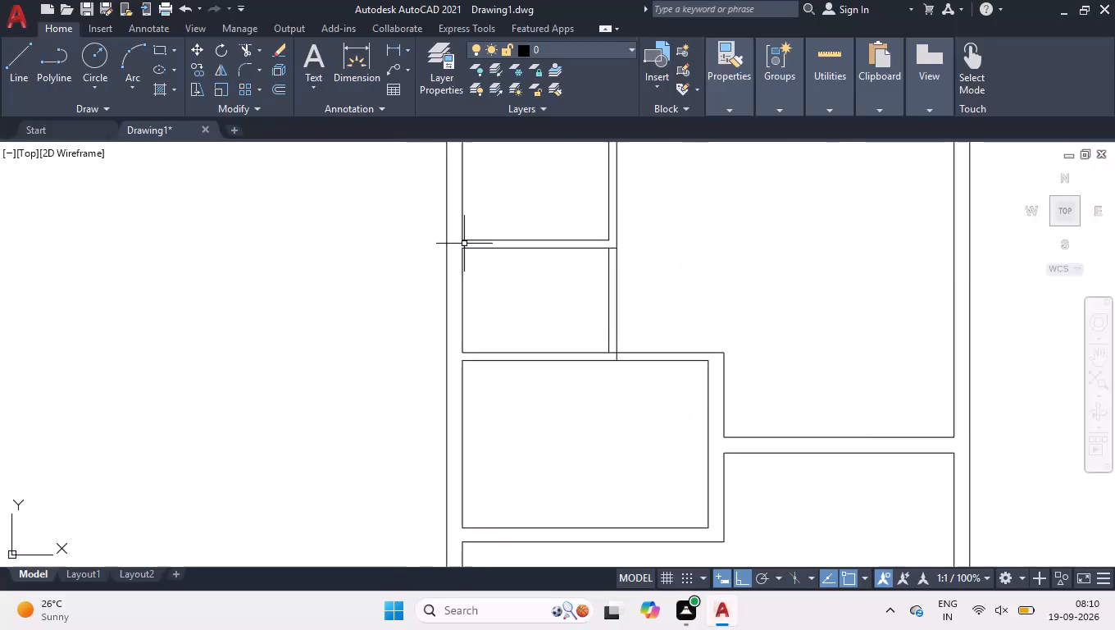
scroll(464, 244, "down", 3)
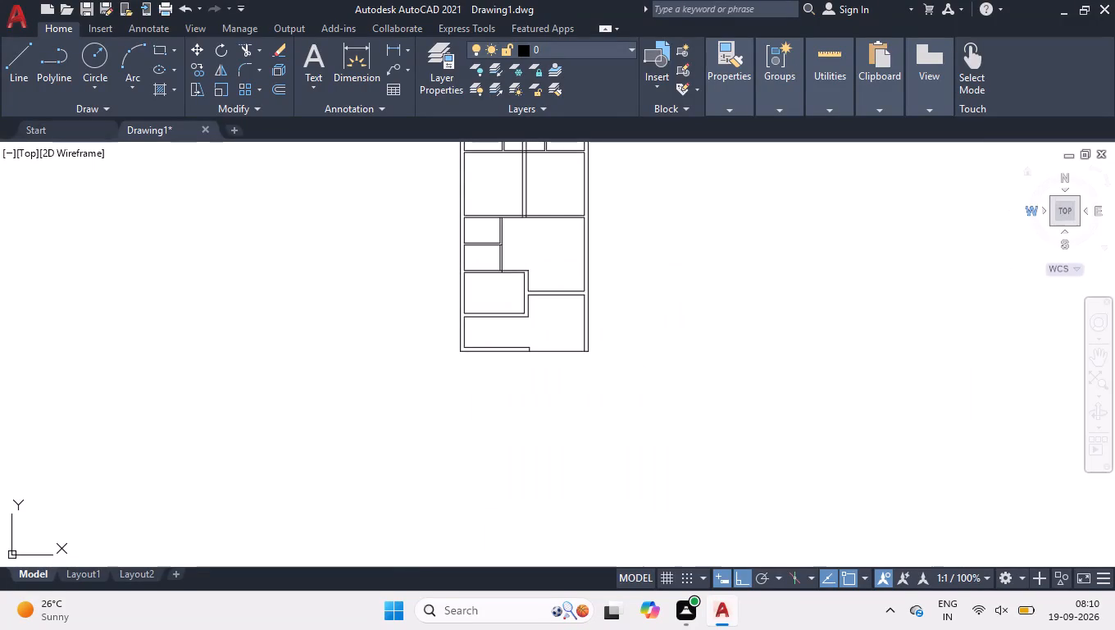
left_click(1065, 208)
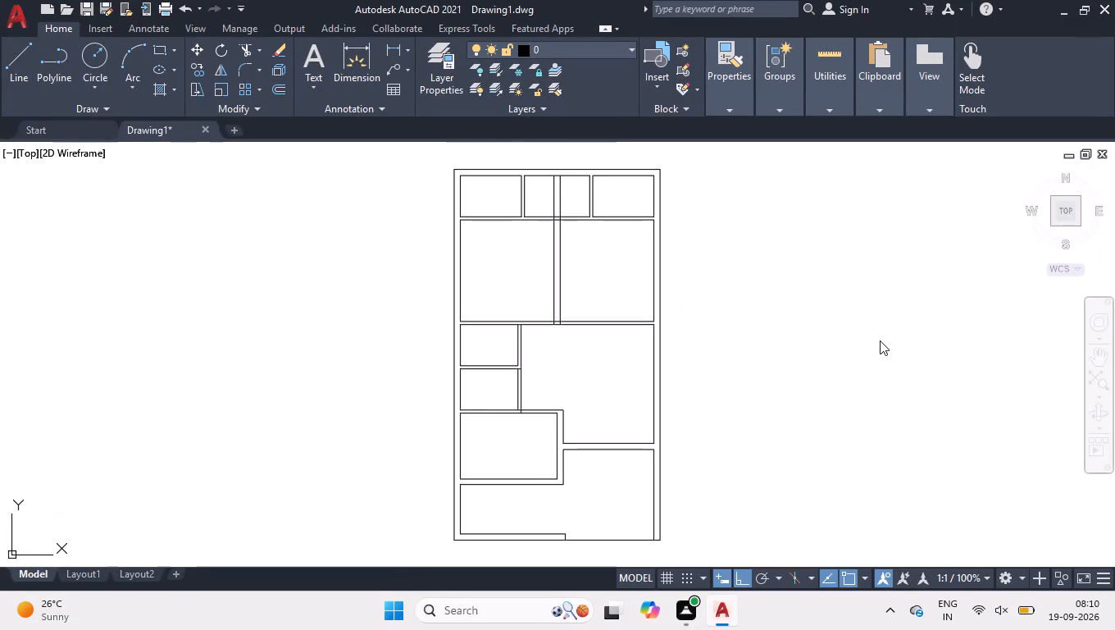
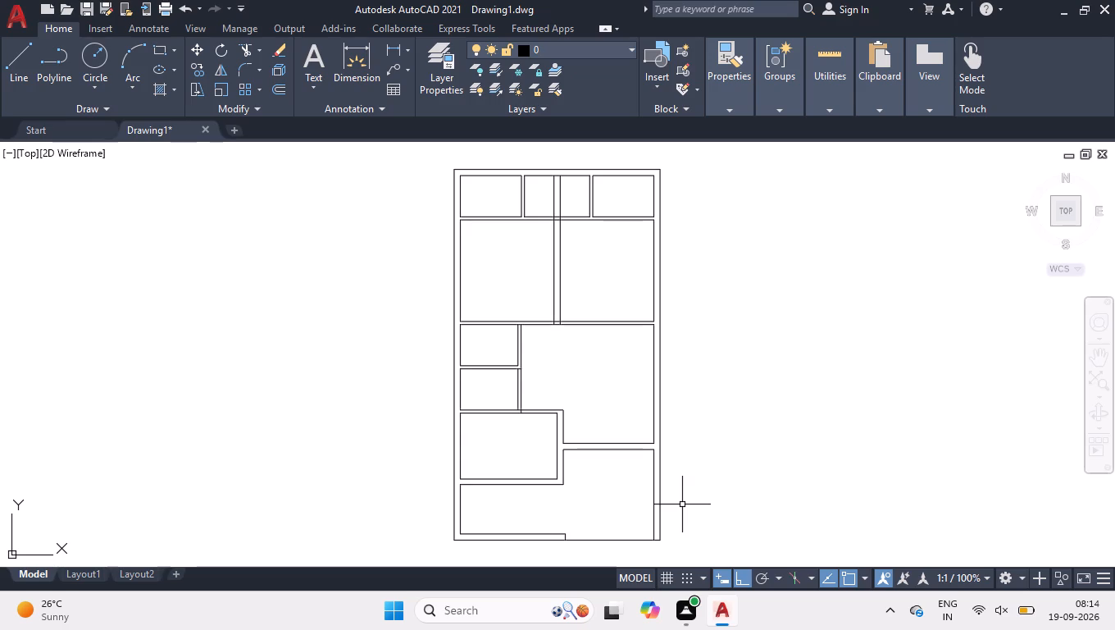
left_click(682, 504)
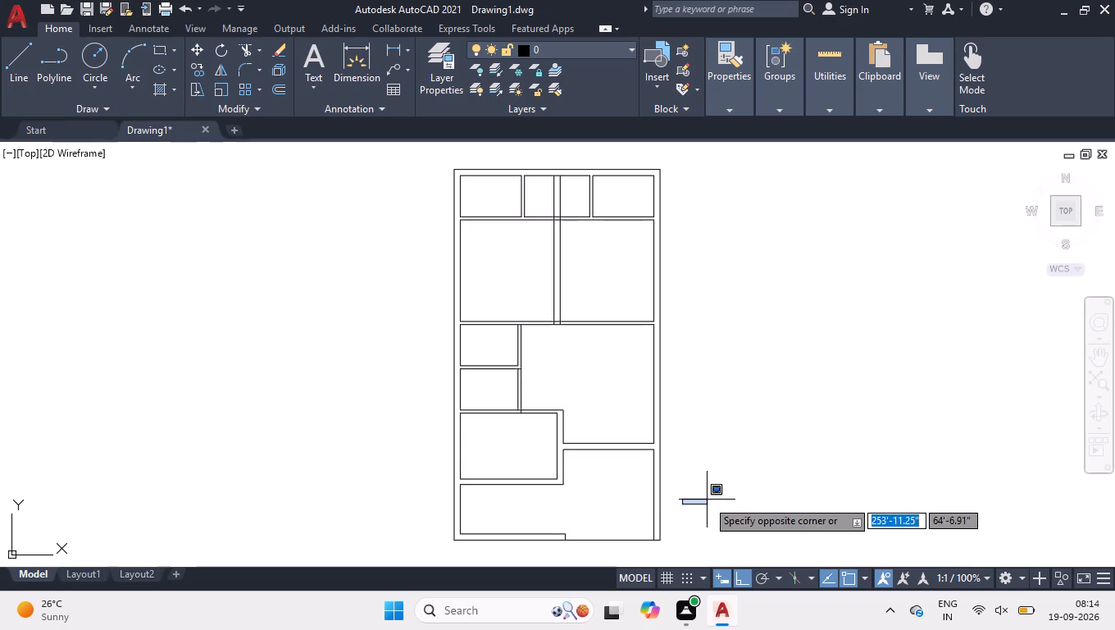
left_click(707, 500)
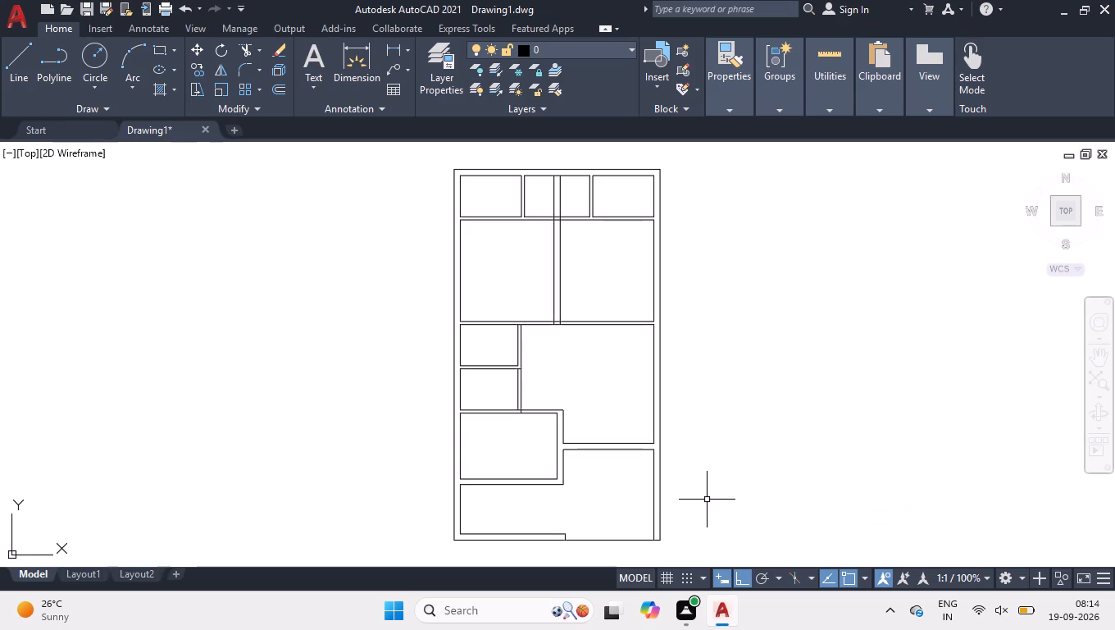
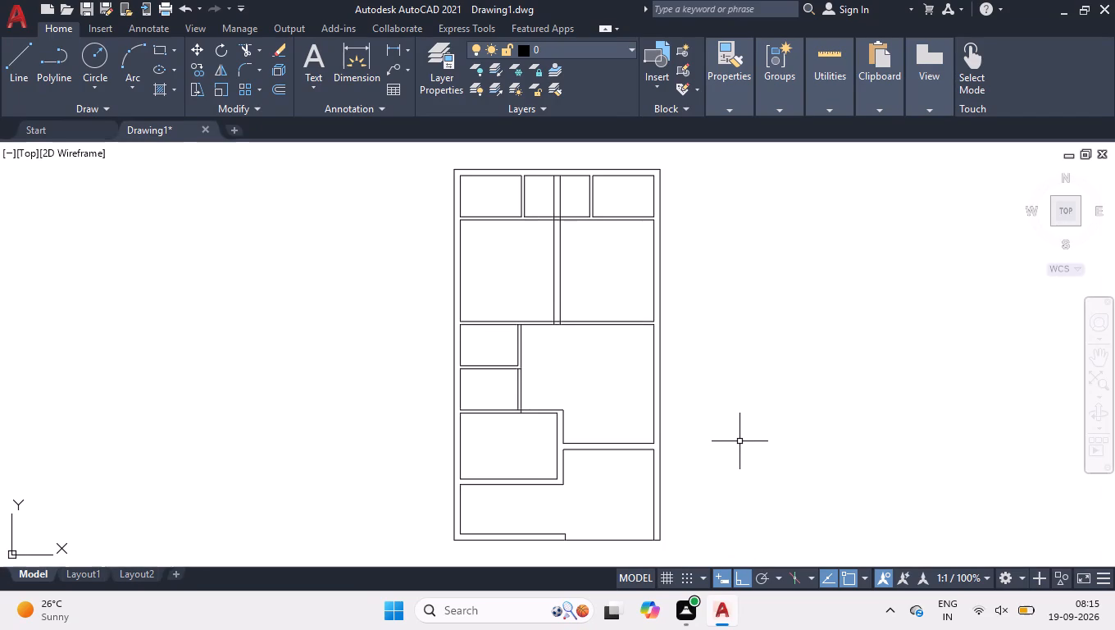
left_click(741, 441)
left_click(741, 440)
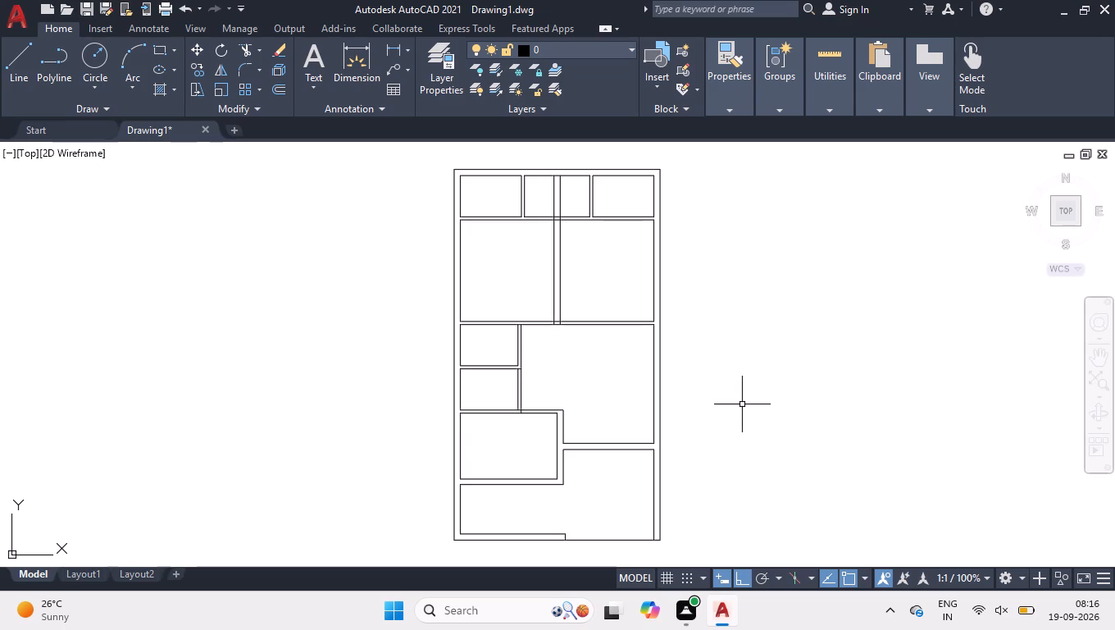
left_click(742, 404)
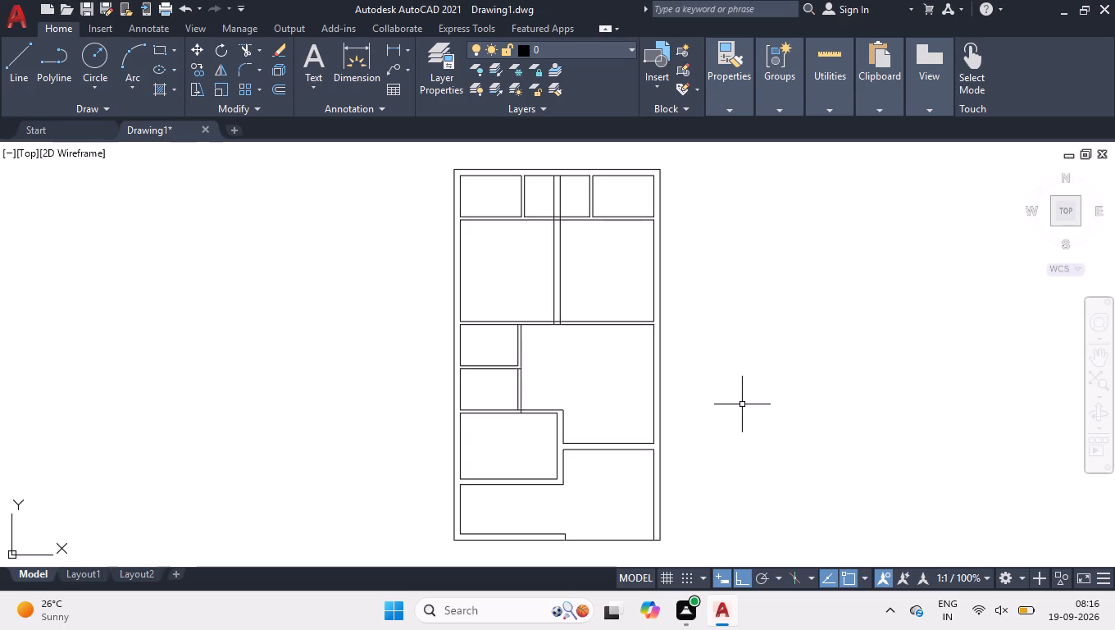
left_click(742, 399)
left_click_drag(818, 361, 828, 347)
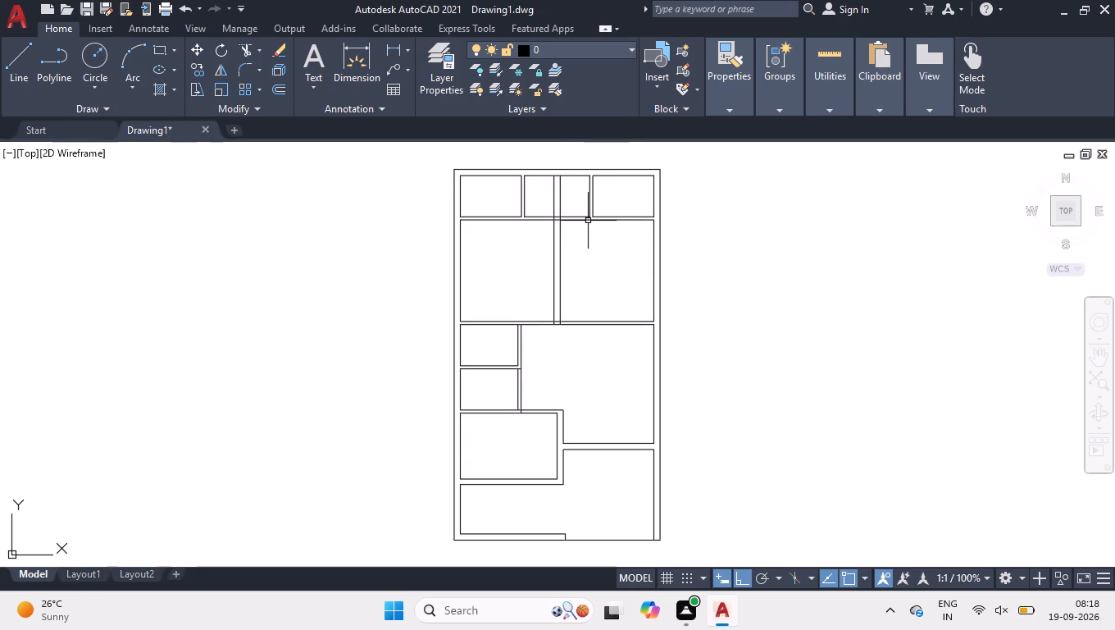
Stretch both side wall lines of the top middle room down 4.5" to the lower face of its bottom wall.
scroll(567, 160, "up", 3)
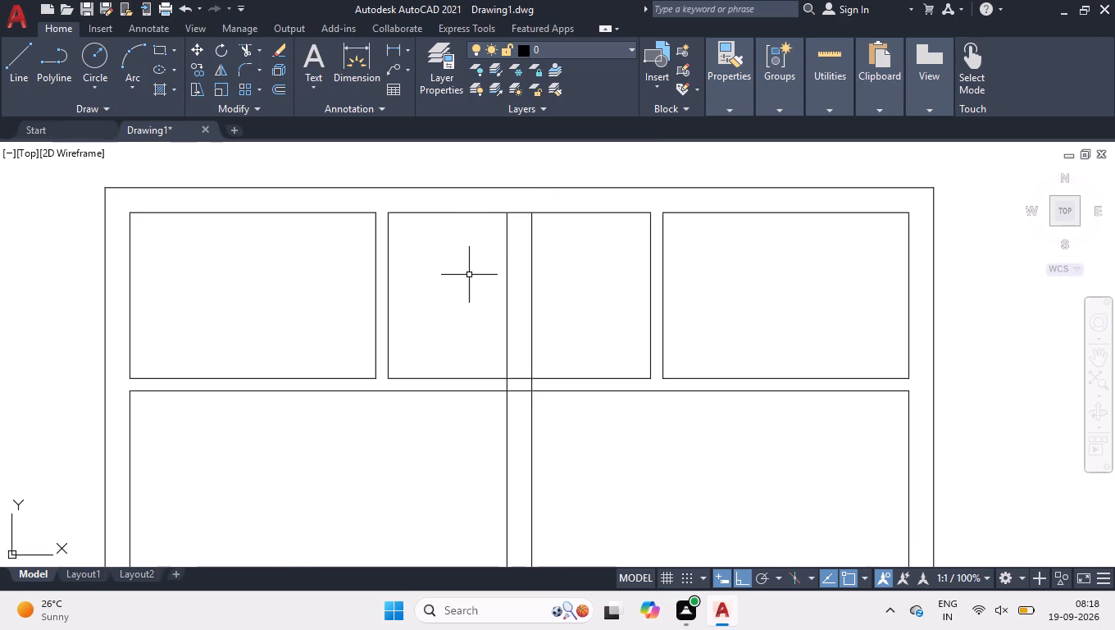
left_click(391, 353)
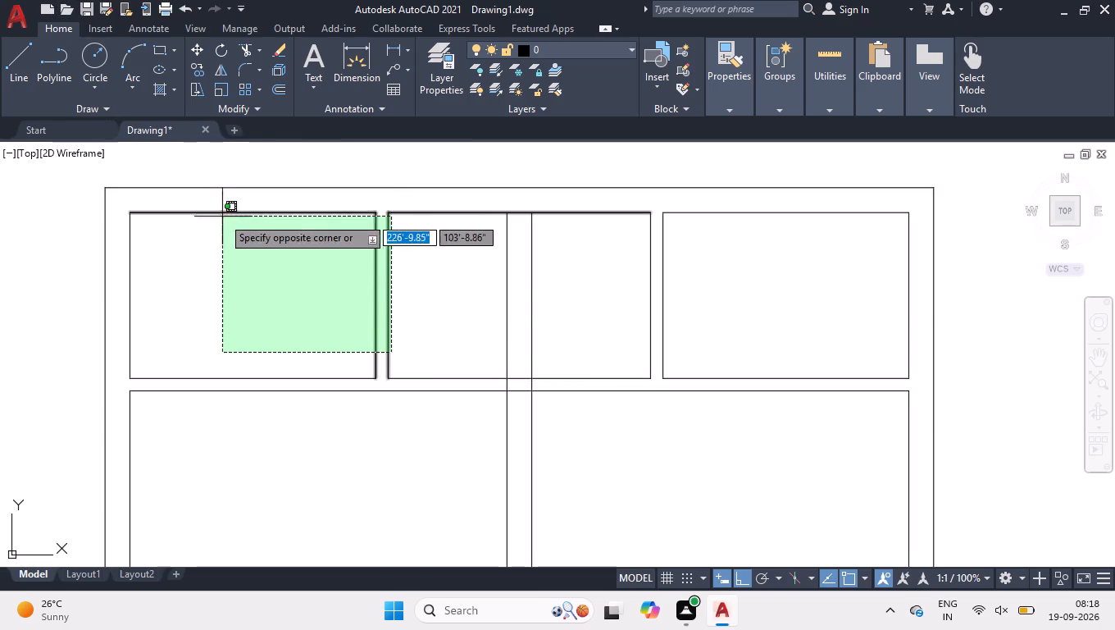
left_click(380, 326)
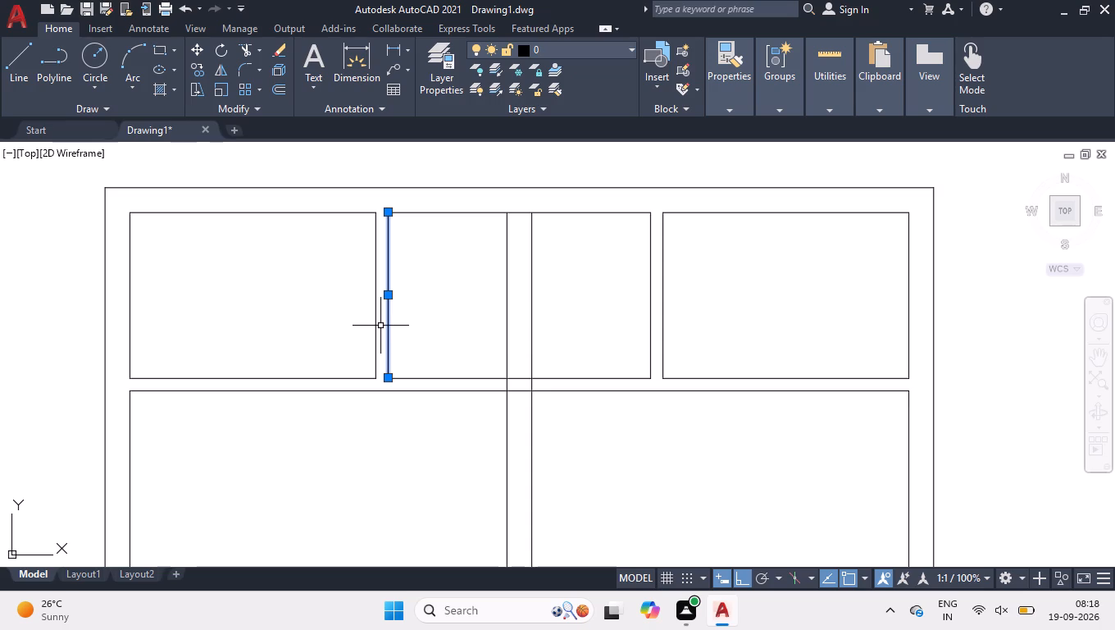
left_click(389, 381)
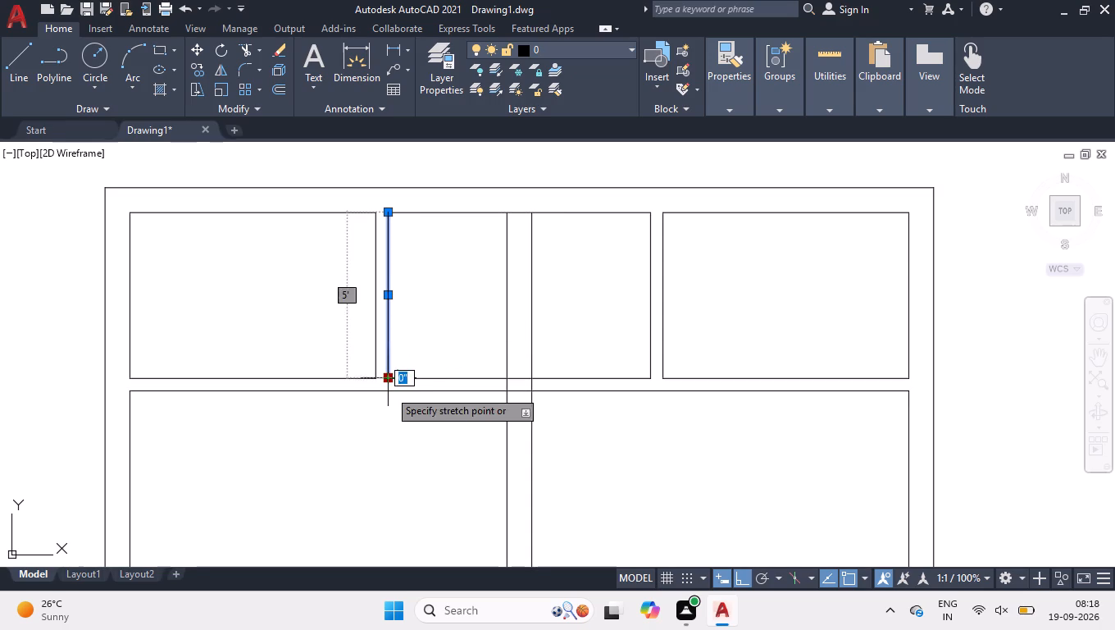
left_click(389, 397)
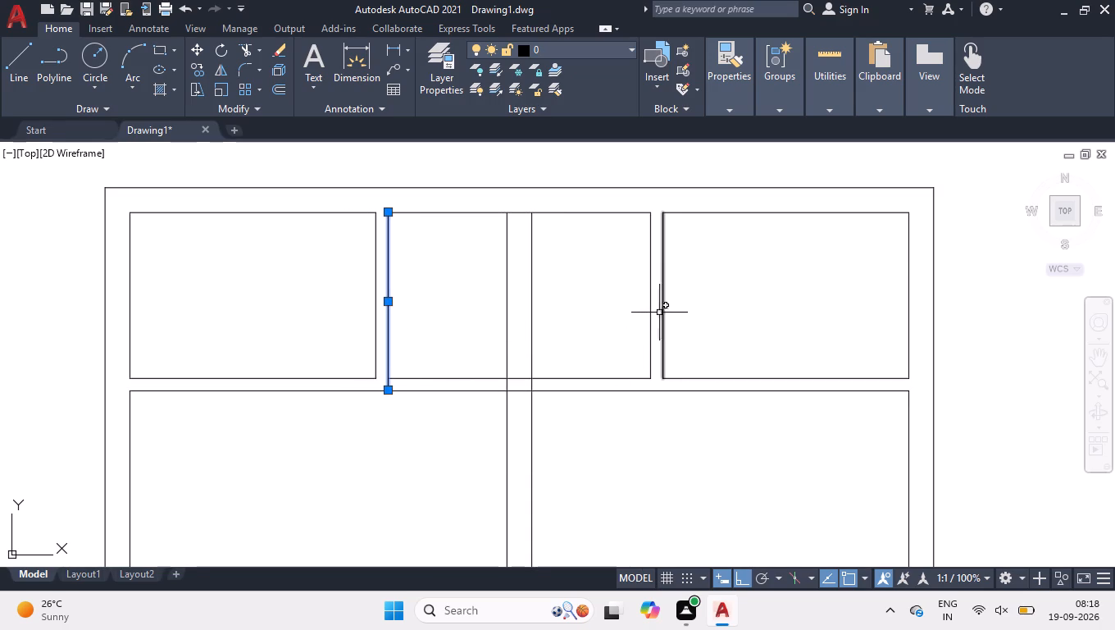
left_click(655, 313)
left_click(637, 322)
left_click(649, 379)
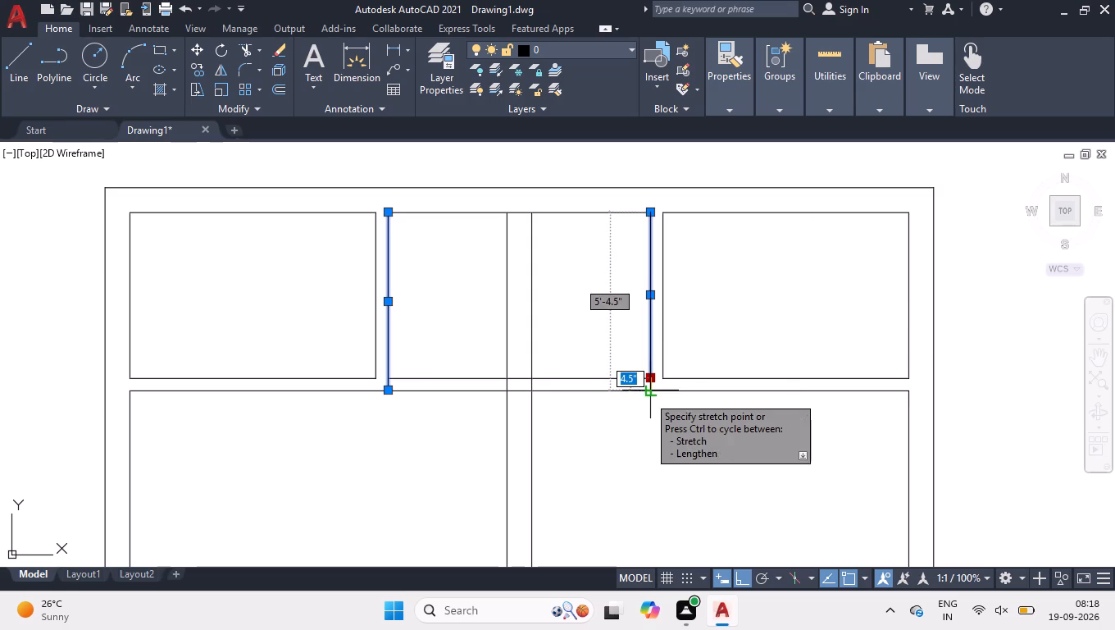
left_click(648, 395)
right_click(609, 335)
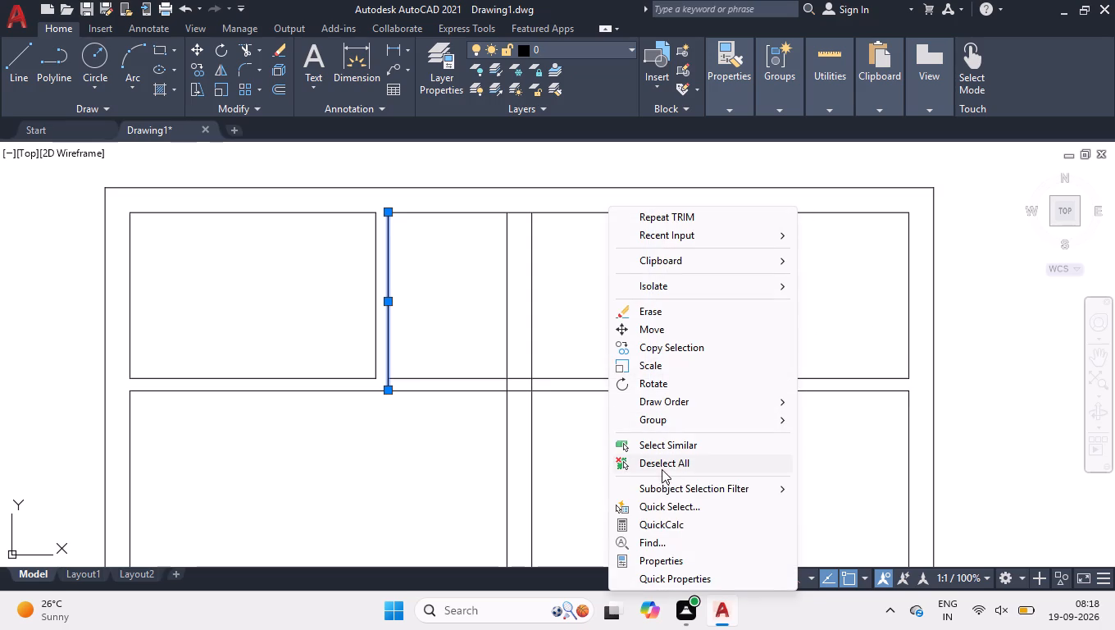
left_click(662, 468)
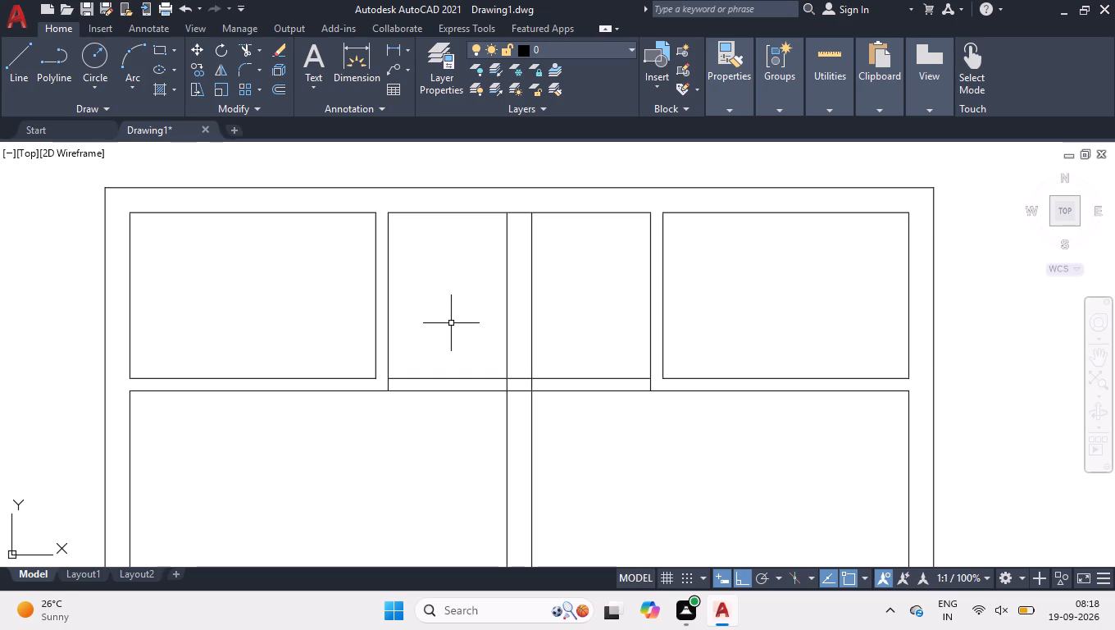
Trim away both bottom wall lines of the top middle room, including the pieces between the central double wall lines.
type("tr")
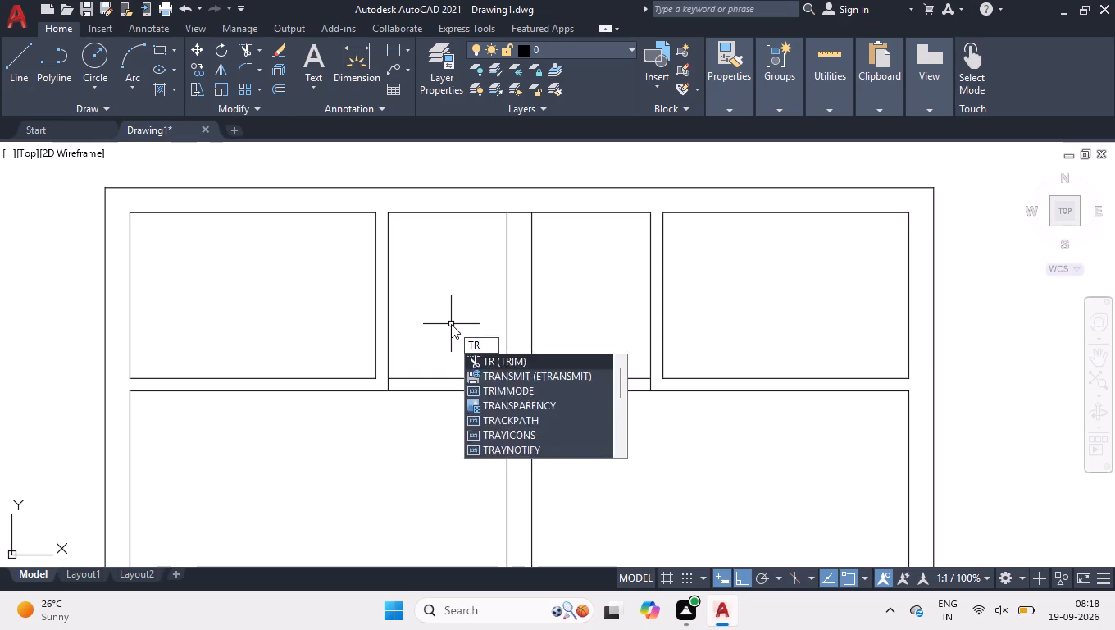
key("Return")
left_click(451, 322)
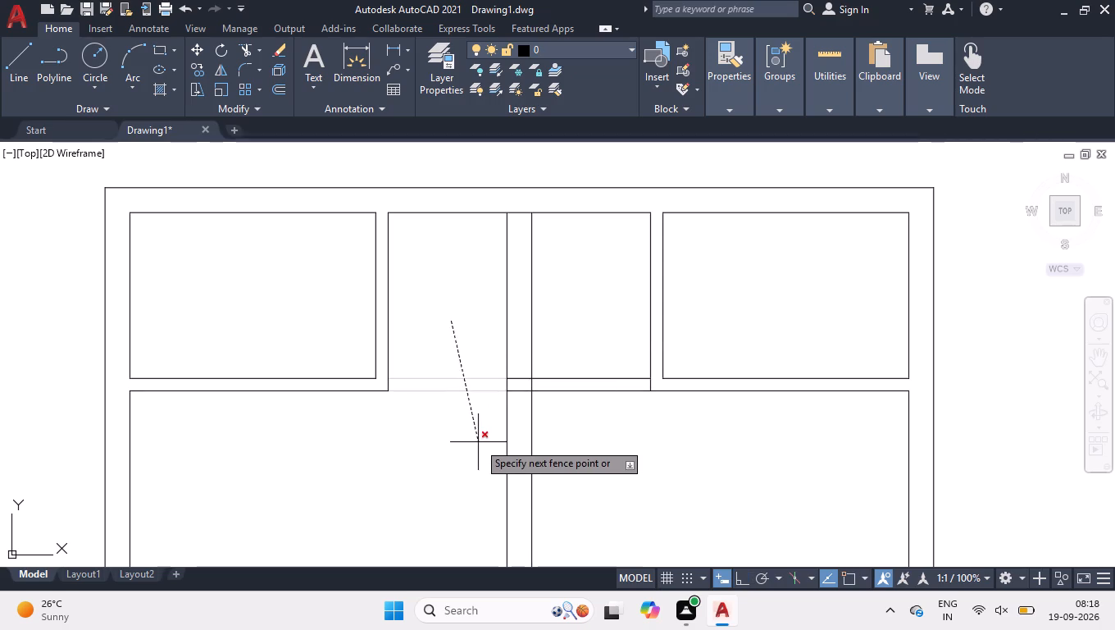
left_click(478, 442)
left_click(588, 349)
left_click(610, 431)
scroll(507, 386, "up", 3)
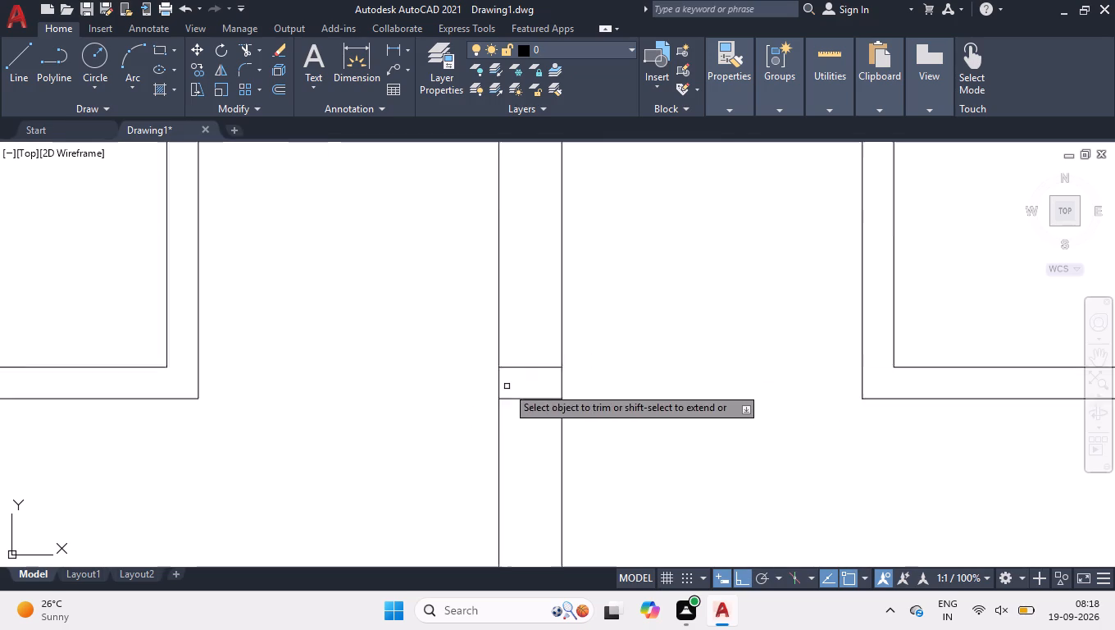
left_click_drag(538, 324, 539, 335)
left_click(520, 440)
scroll(571, 413, "down", 2)
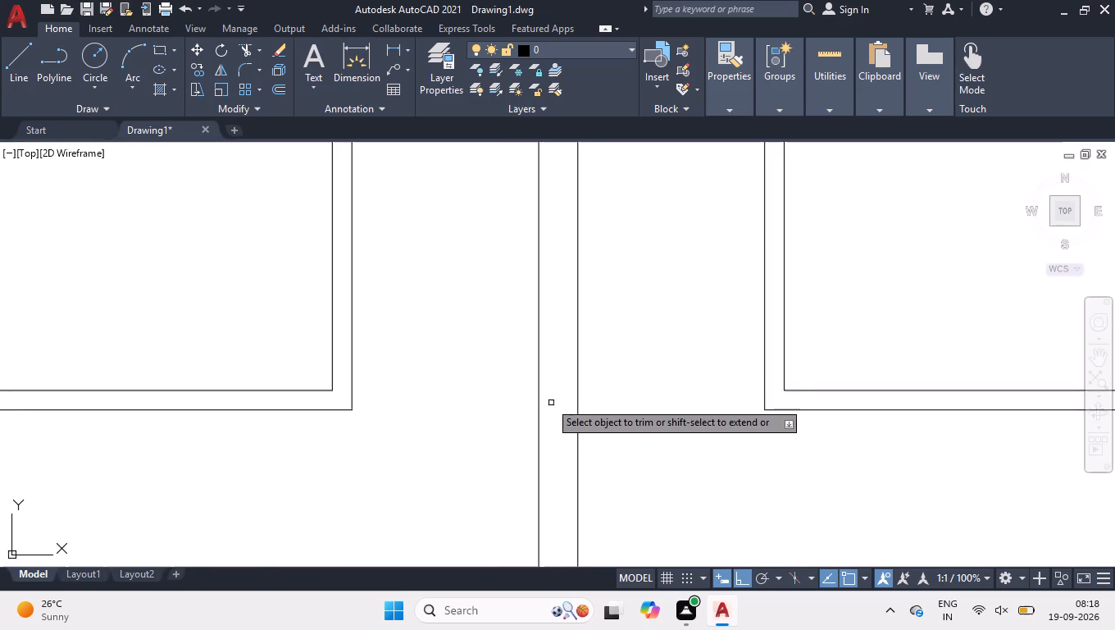
scroll(465, 336, "down", 2)
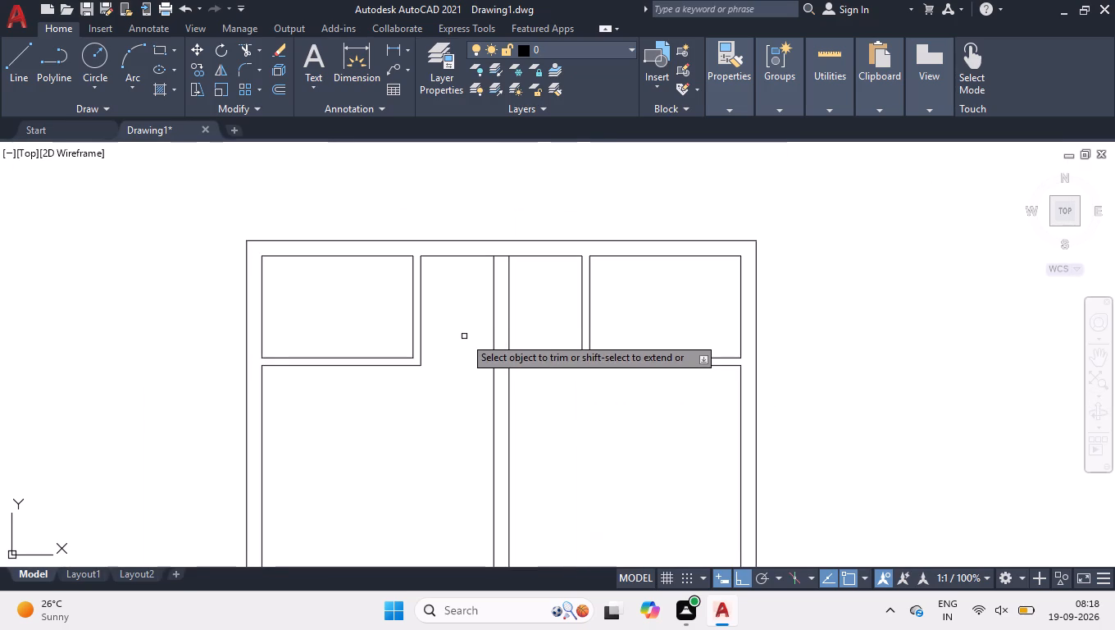
key("Return")
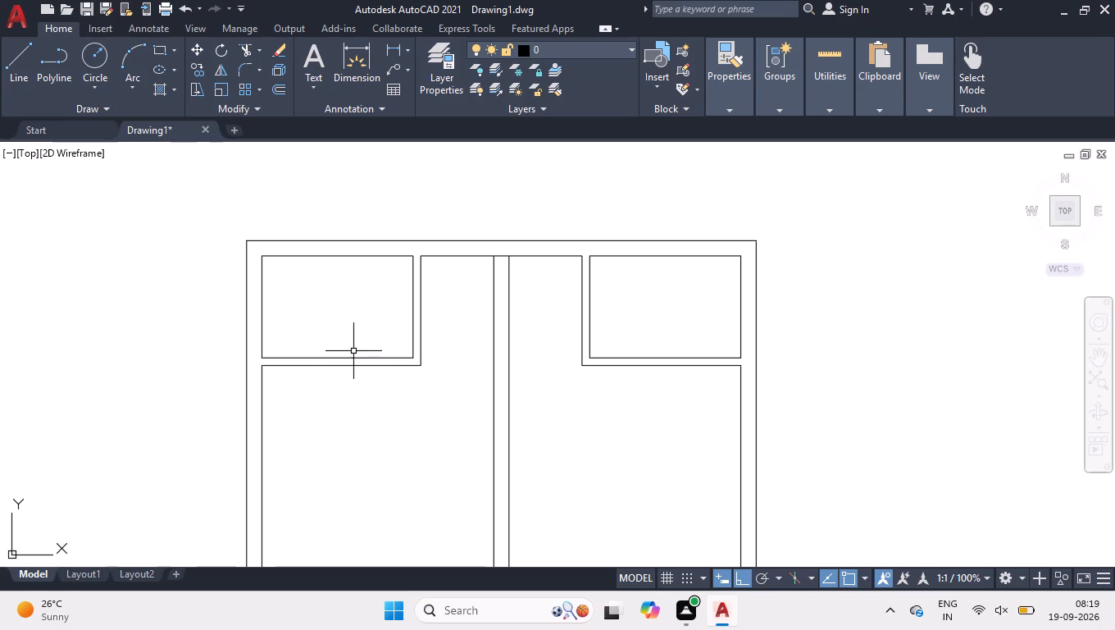
Stretch the upper-left room's bottom wall line to the outer face of its right-hand partition.
scroll(353, 351, "up", 1)
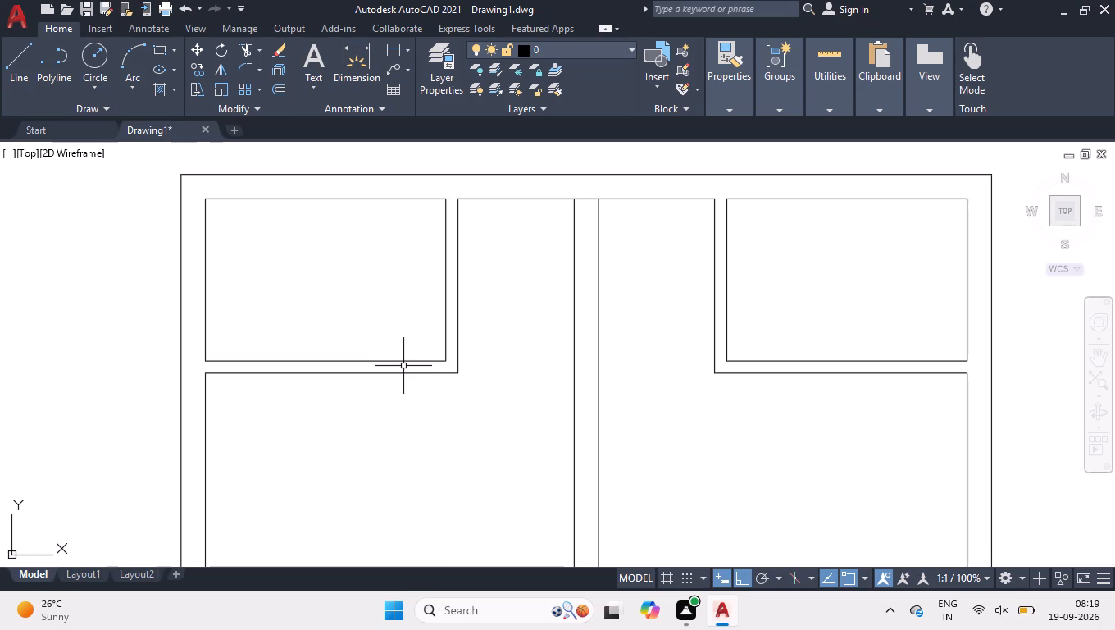
left_click(403, 366)
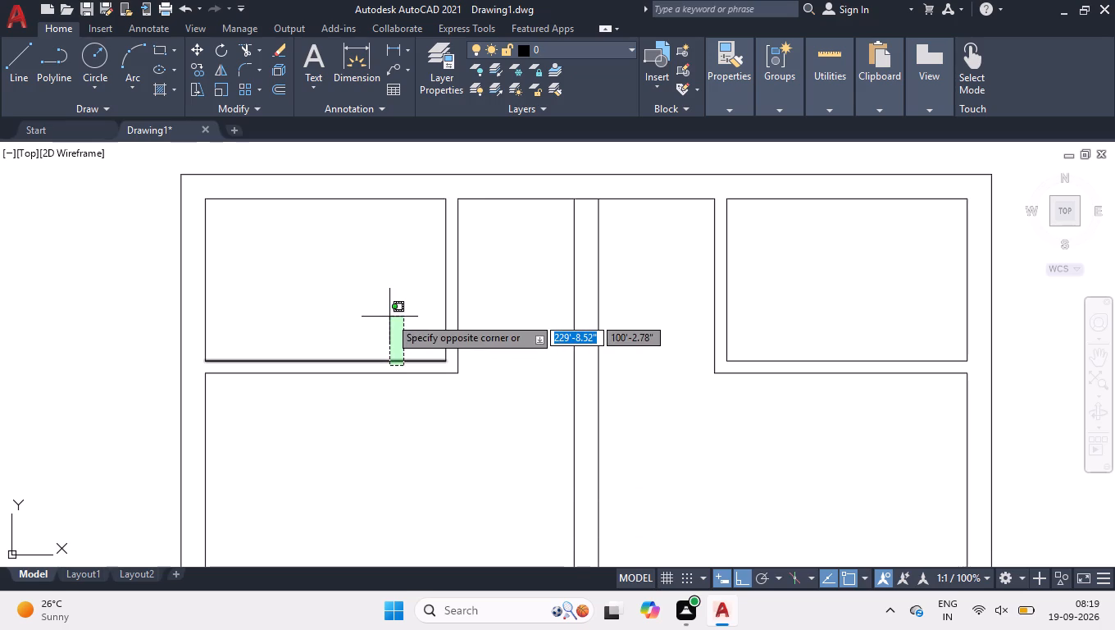
left_click(389, 315)
scroll(419, 352, "up", 1)
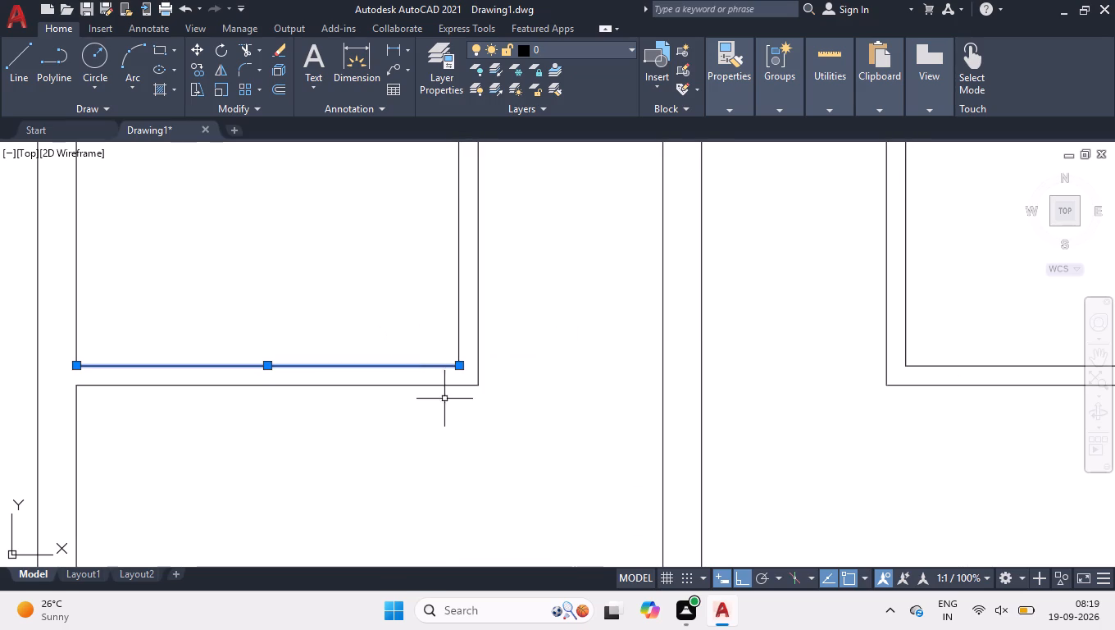
left_click(457, 366)
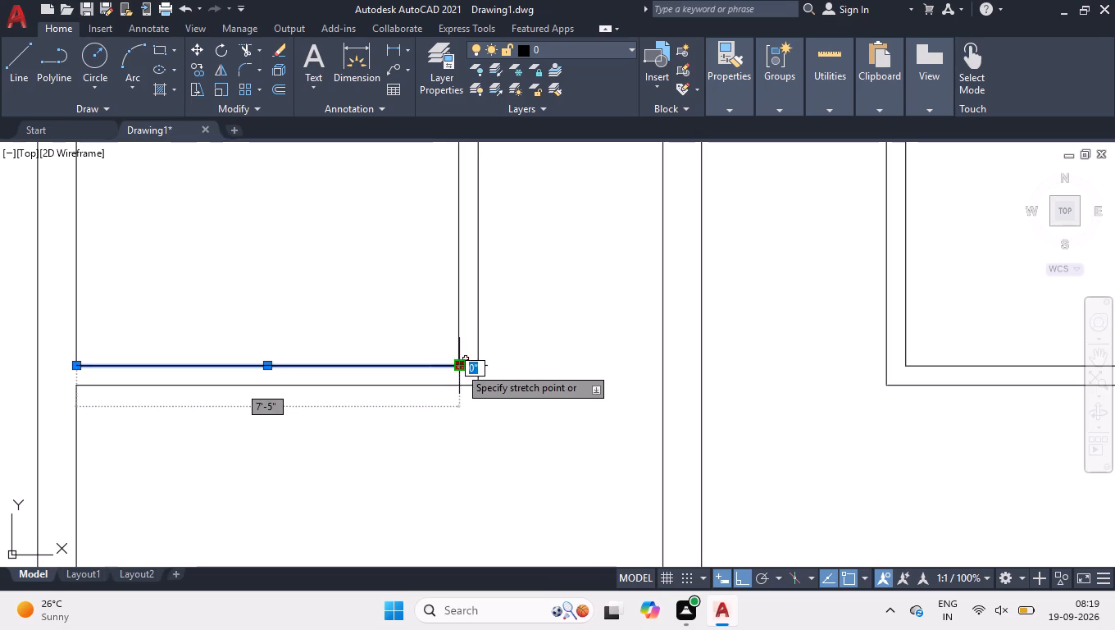
left_click(475, 363)
right_click(558, 363)
left_click(571, 459)
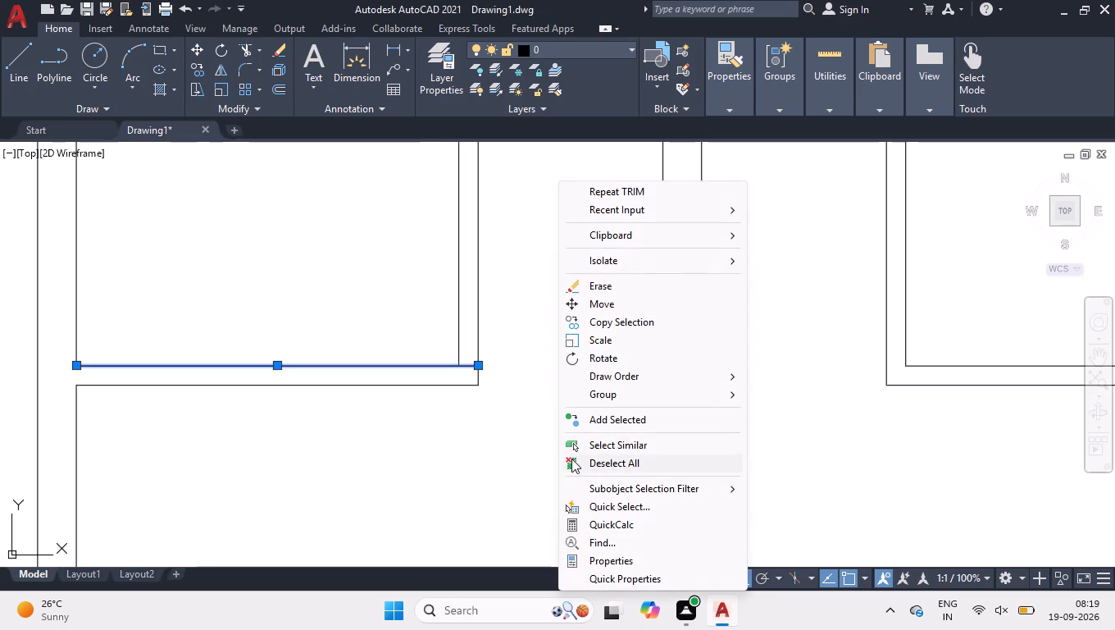
Draw a 4.5" line across the upper-left room's right-hand partition, level with the room's bottom inner corner.
scroll(571, 459, "down", 1)
scroll(485, 386, "up", 1)
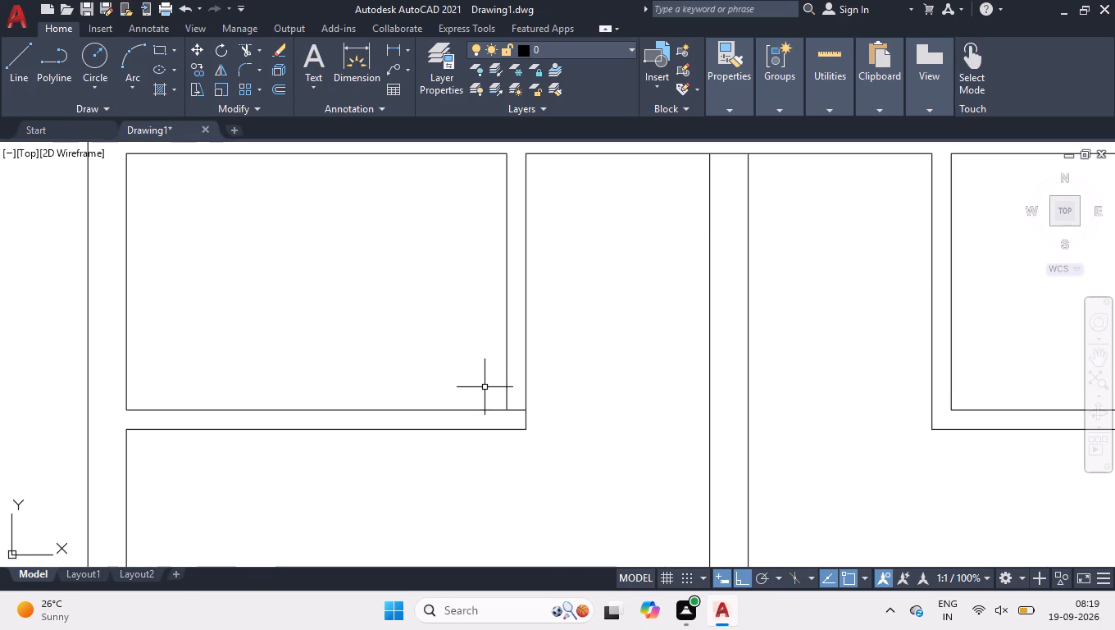
left_click(485, 387)
key("l")
key("Return")
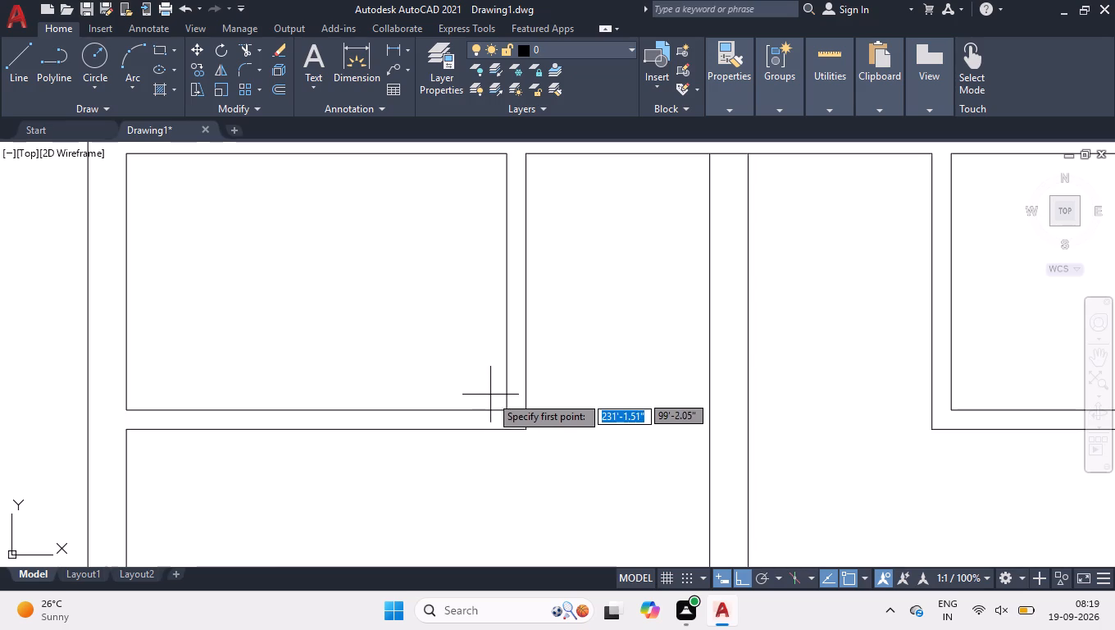
left_click(503, 409)
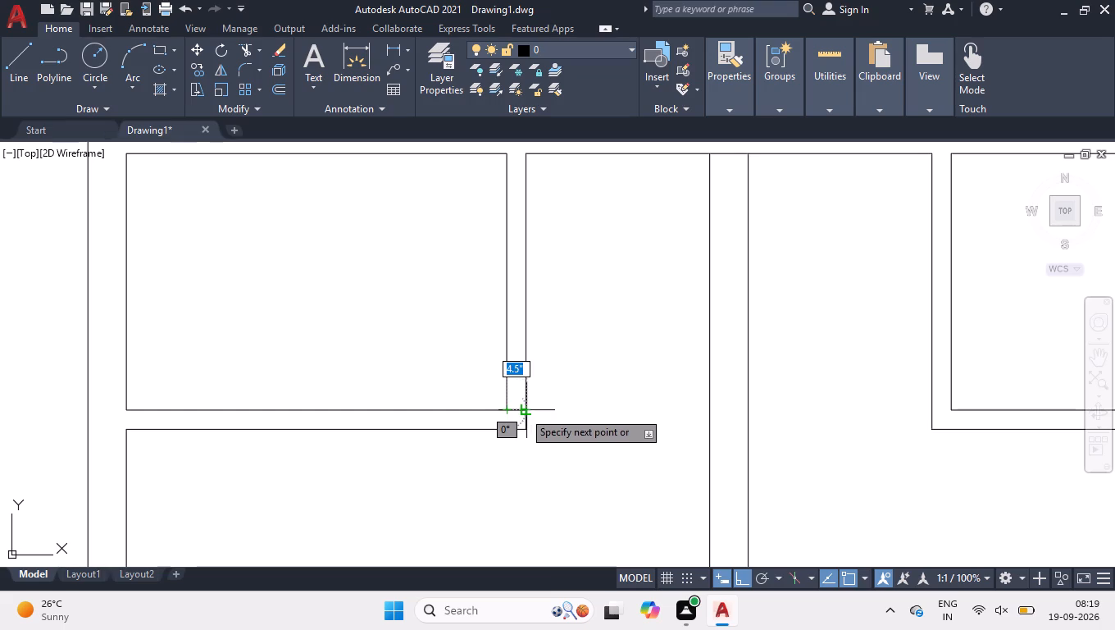
left_click(525, 411)
key("Return")
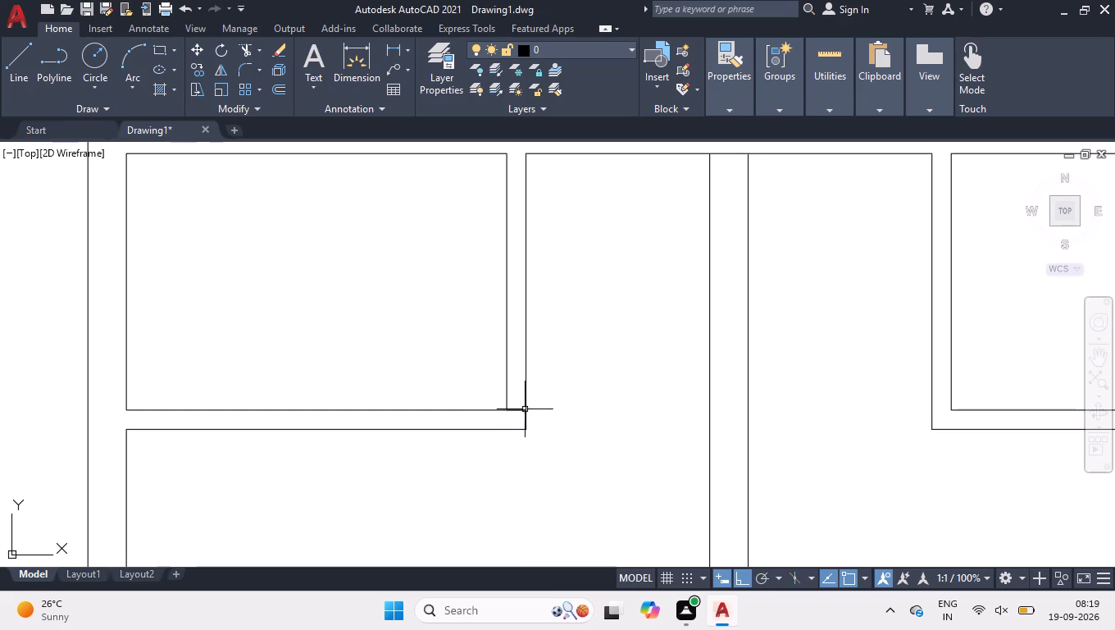
Move the short line across the upper-left room's partition up 3'.
left_click(435, 359)
left_click(548, 486)
scroll(513, 393, "up", 2)
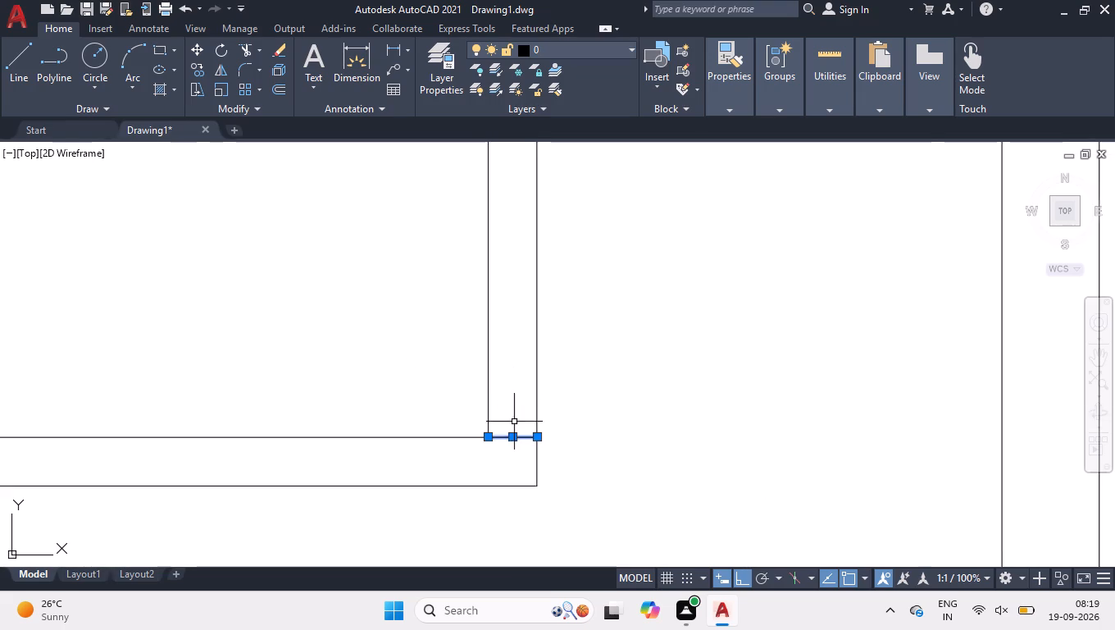
scroll(514, 422, "up", 1)
left_click(509, 447)
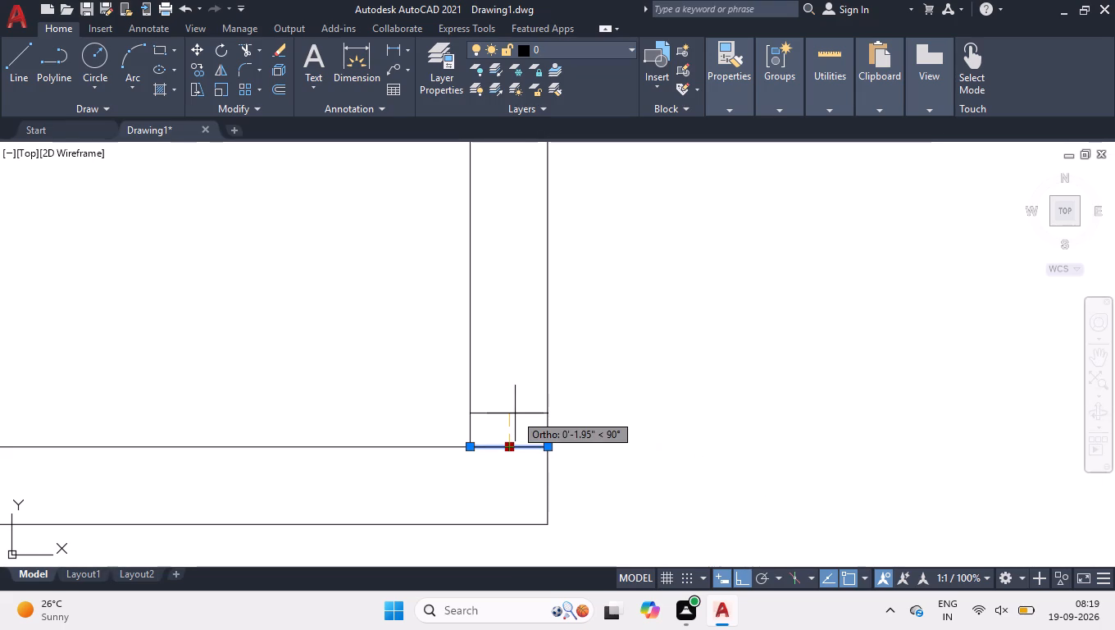
type("3'")
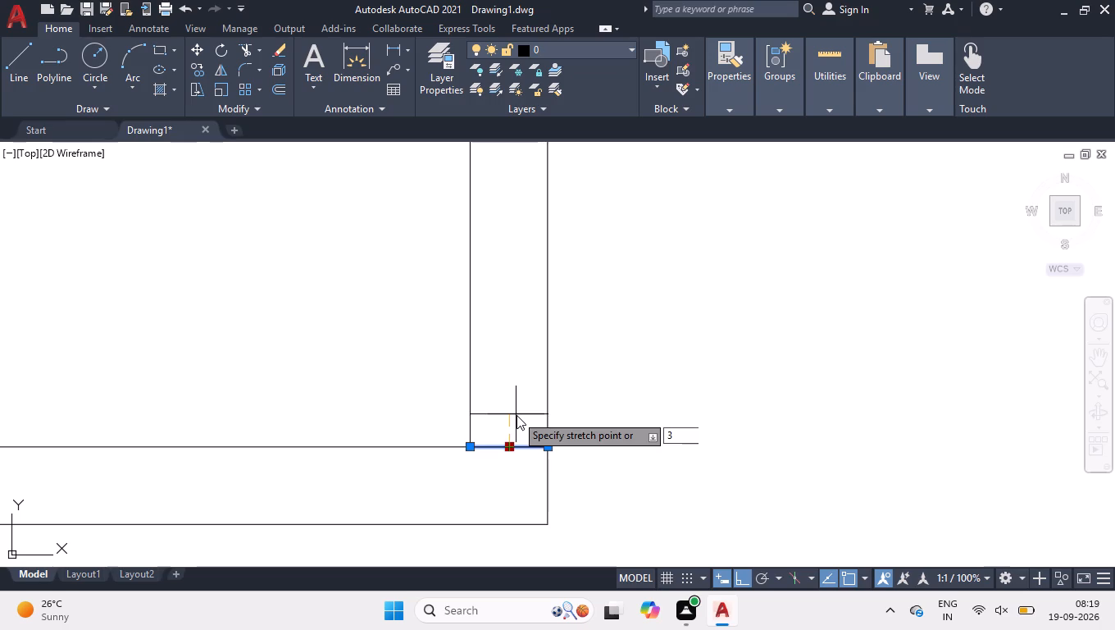
key("Return")
right_click_drag(502, 404, 492, 395)
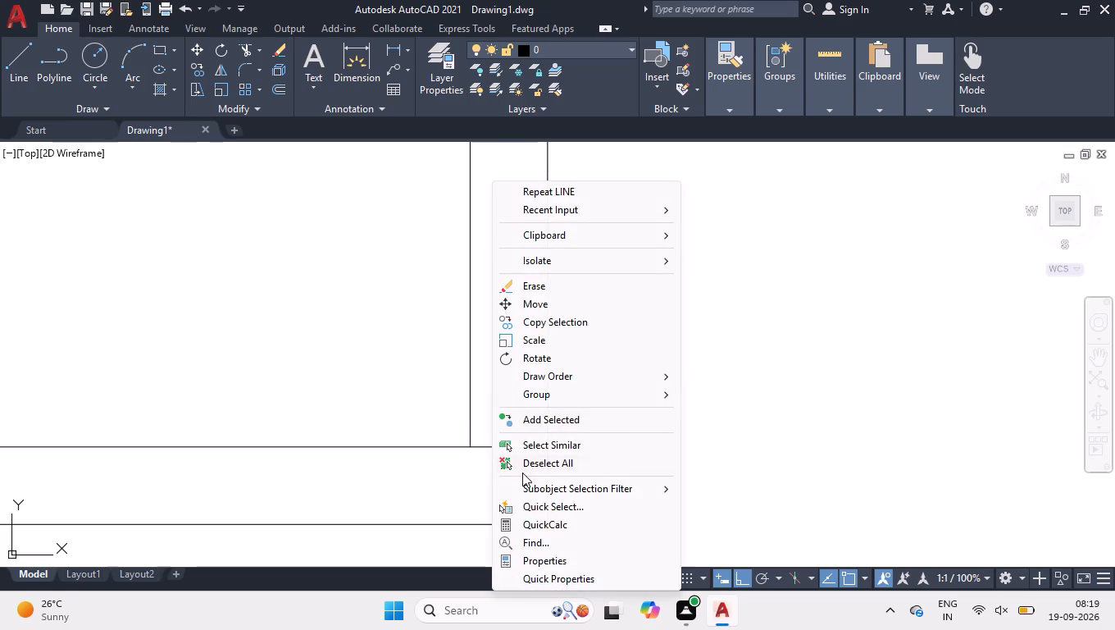
left_click(525, 466)
Move the short line across the upper-left room's right-hand partition down 4".
scroll(477, 420, "down", 4)
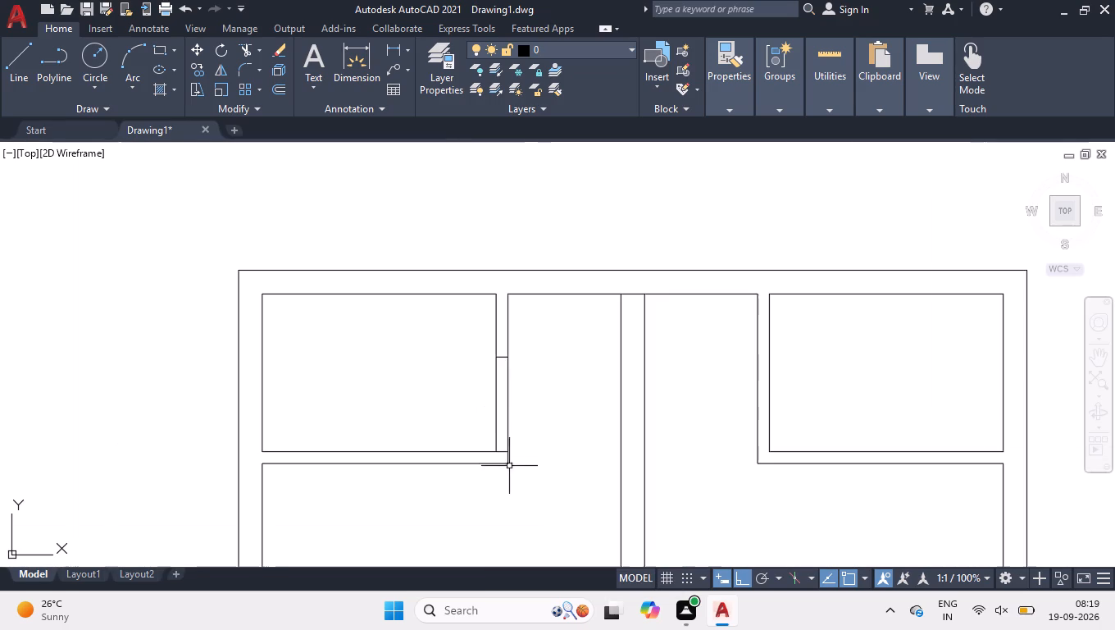
scroll(498, 365, "up", 1)
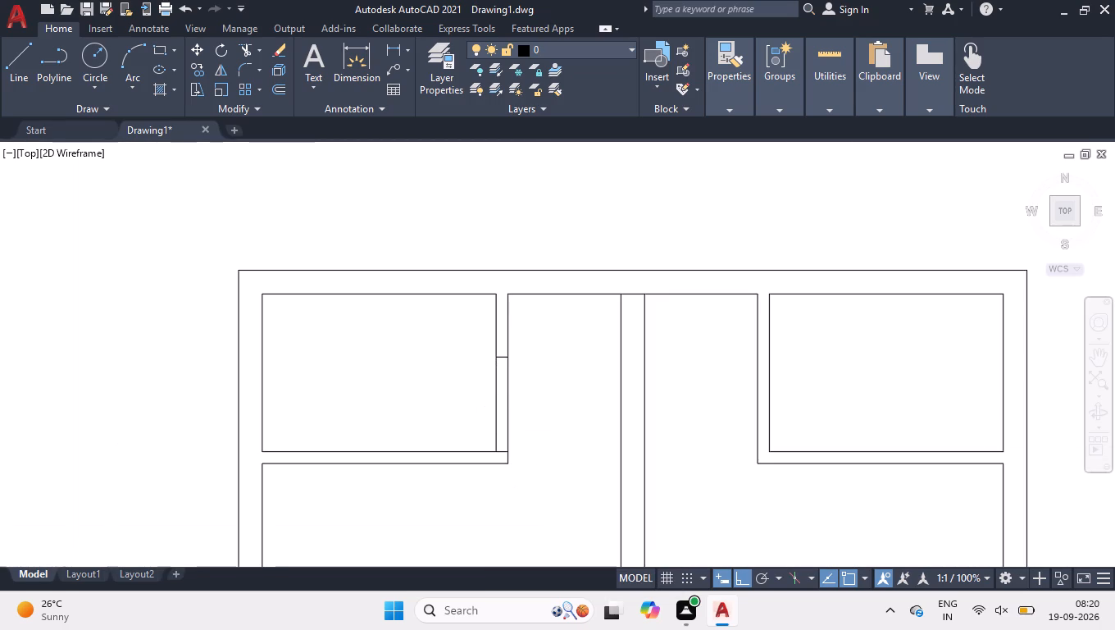
left_click(461, 307)
left_click(541, 409)
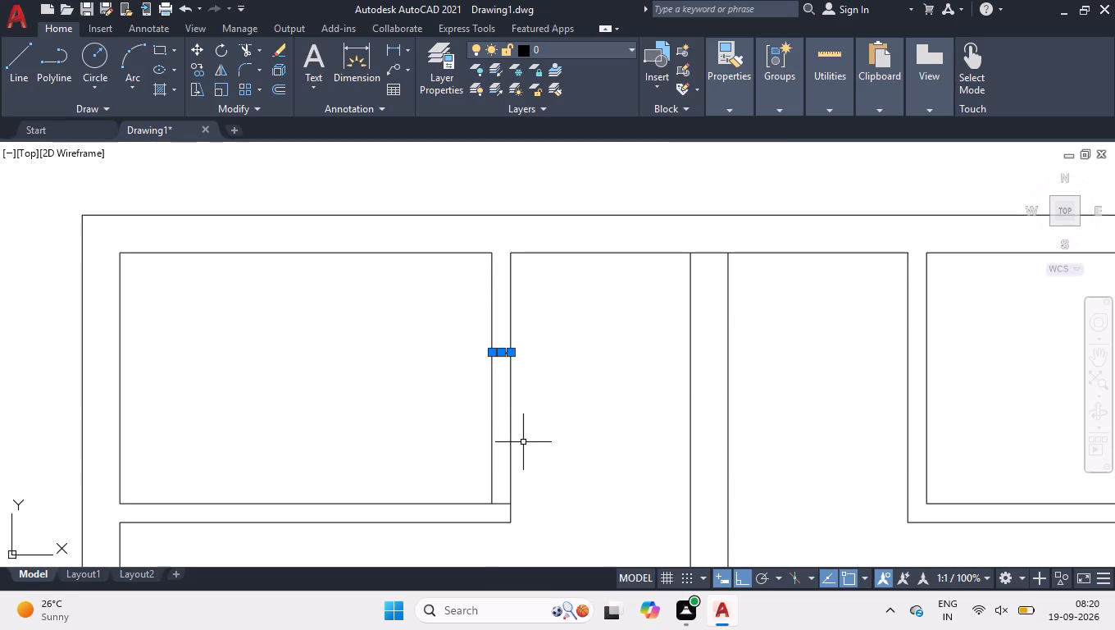
scroll(522, 442, "up", 2)
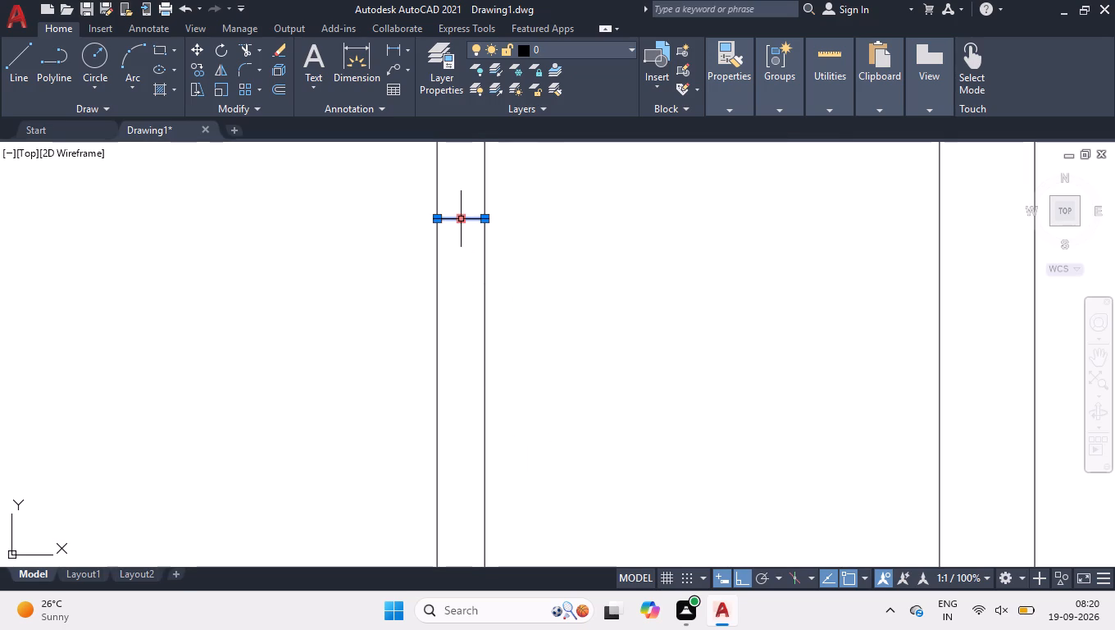
left_click(461, 218)
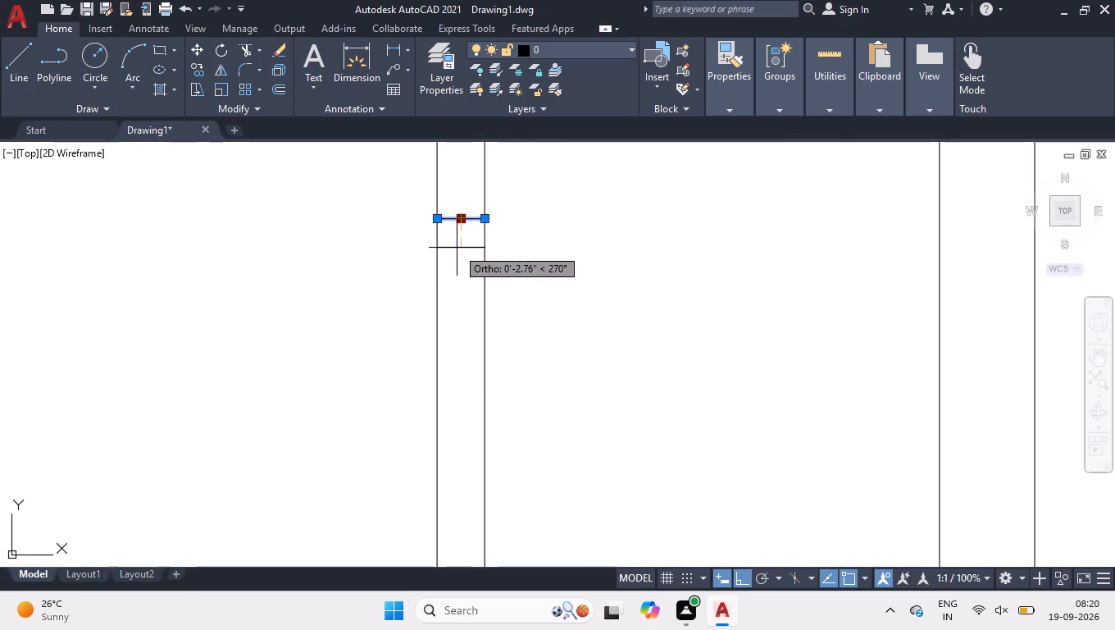
key("4")
key("Return")
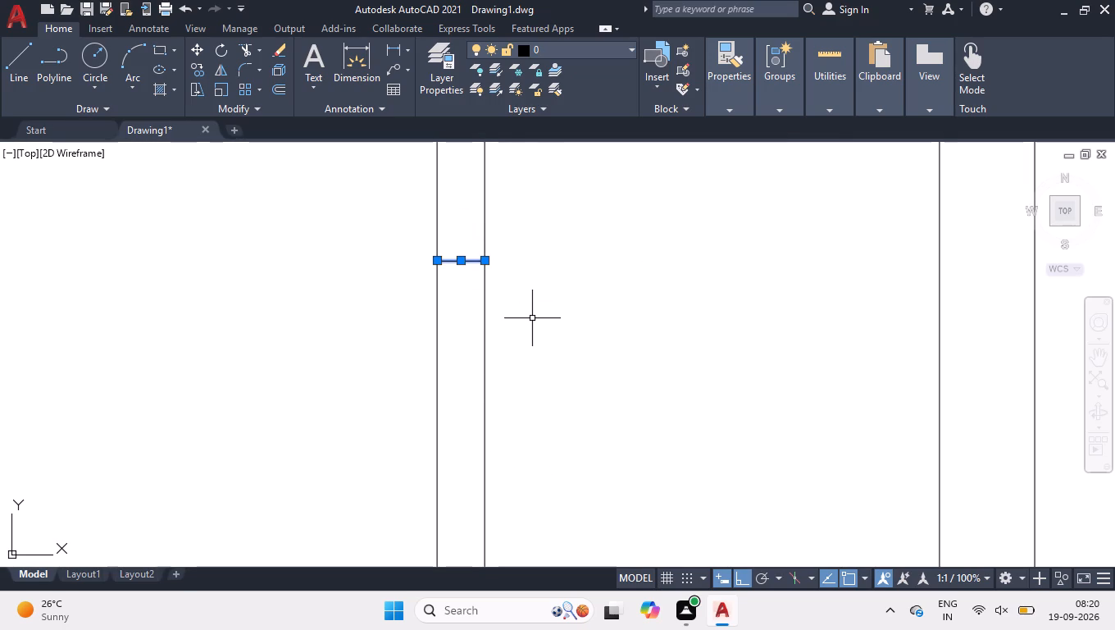
Move the same short line down a further 2" and clear the selection.
scroll(440, 284, "up", 1)
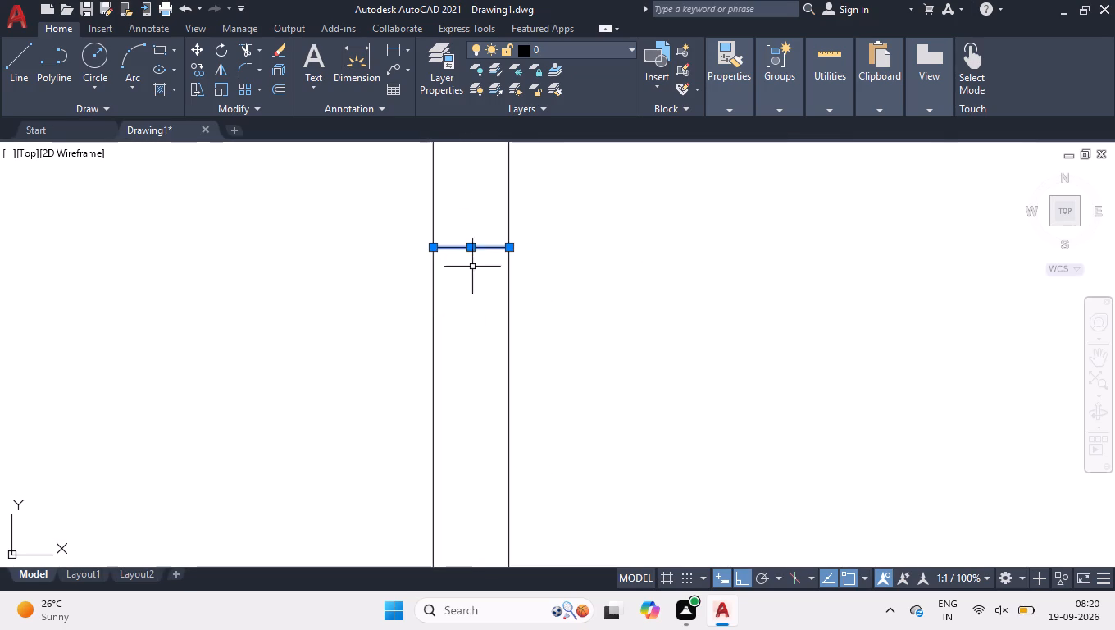
left_click(471, 244)
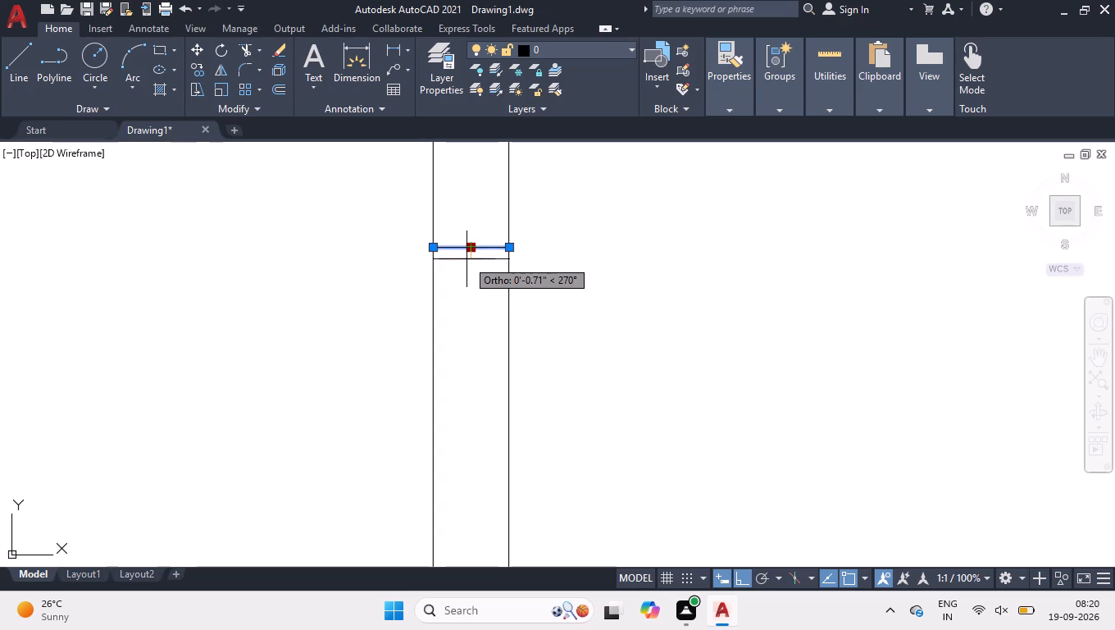
key("2")
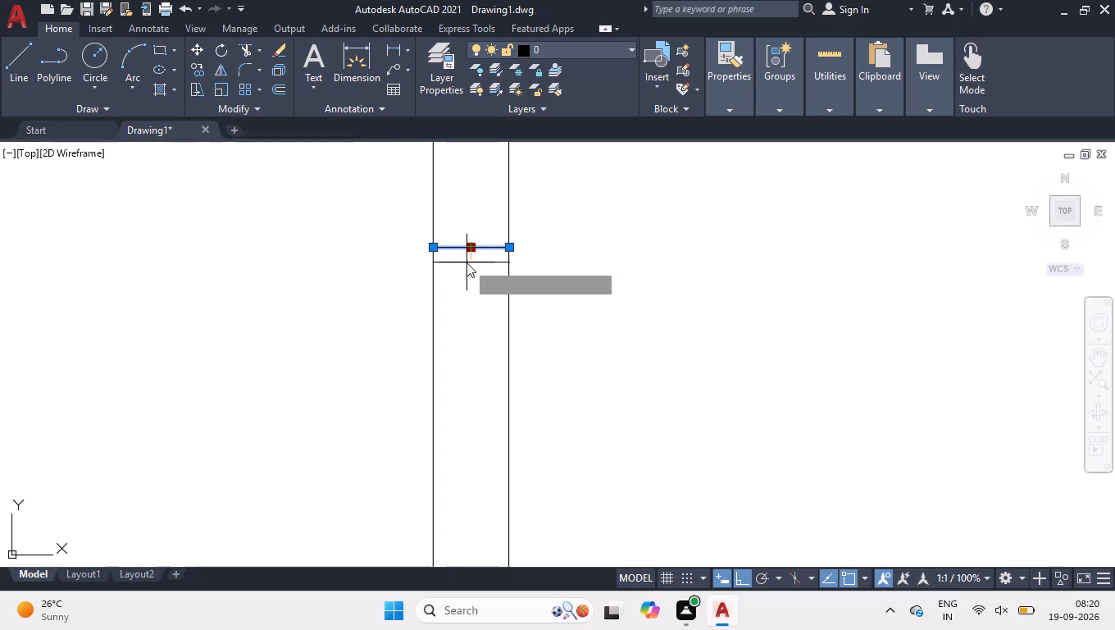
key("Return")
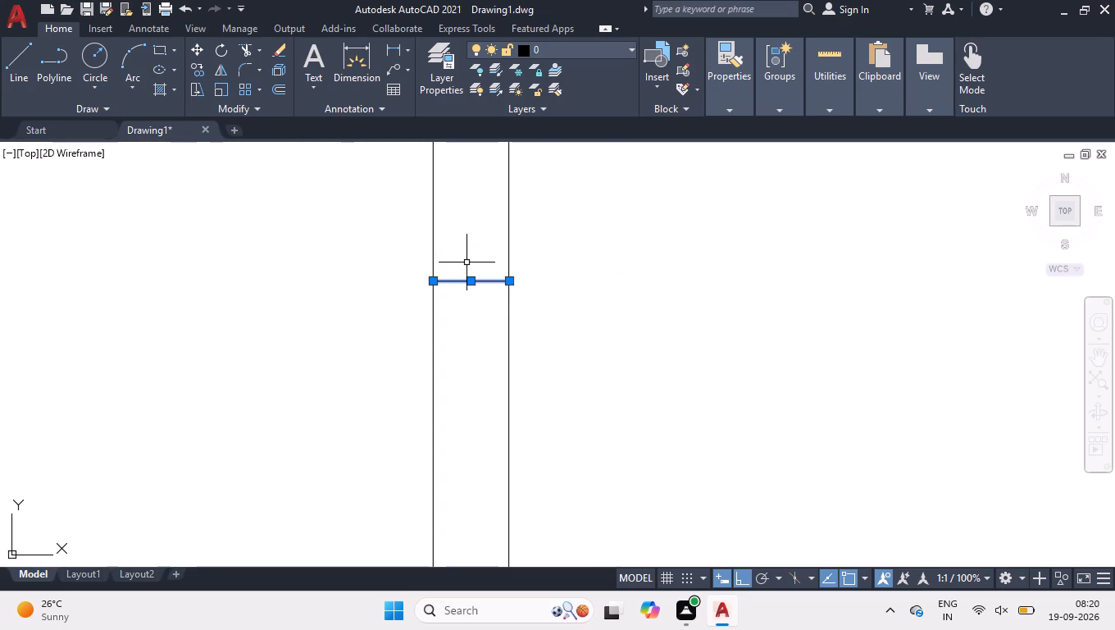
right_click(466, 258)
left_click(517, 463)
Trim both lines of the upper-left room's right-hand partition between the short line and the bottom wall to open the doorway.
scroll(493, 356, "down", 3)
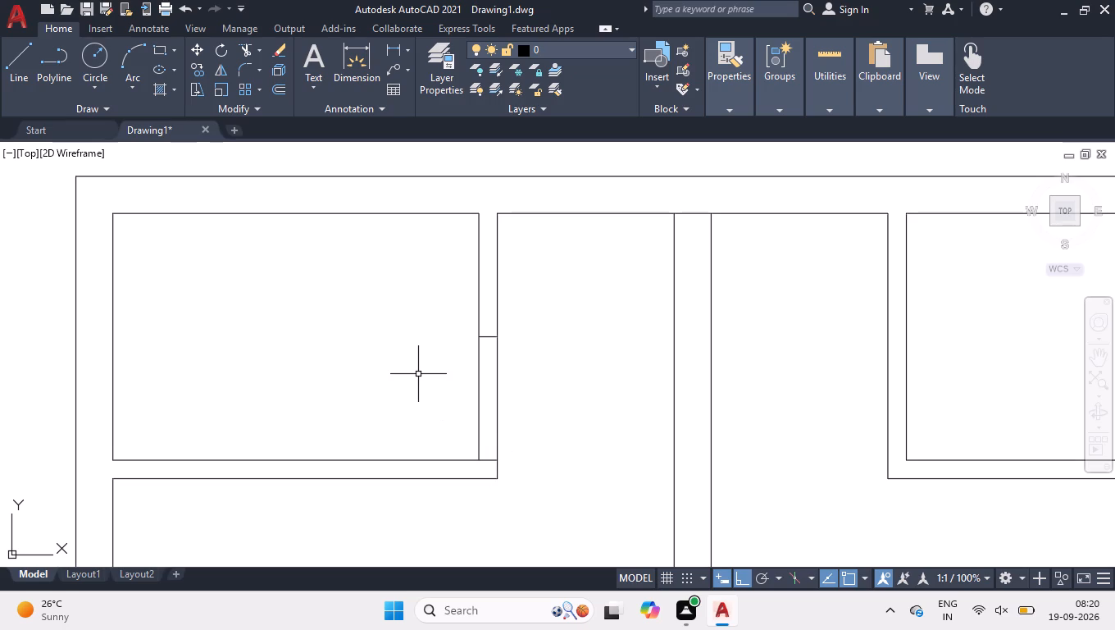
type("tr")
key("Return")
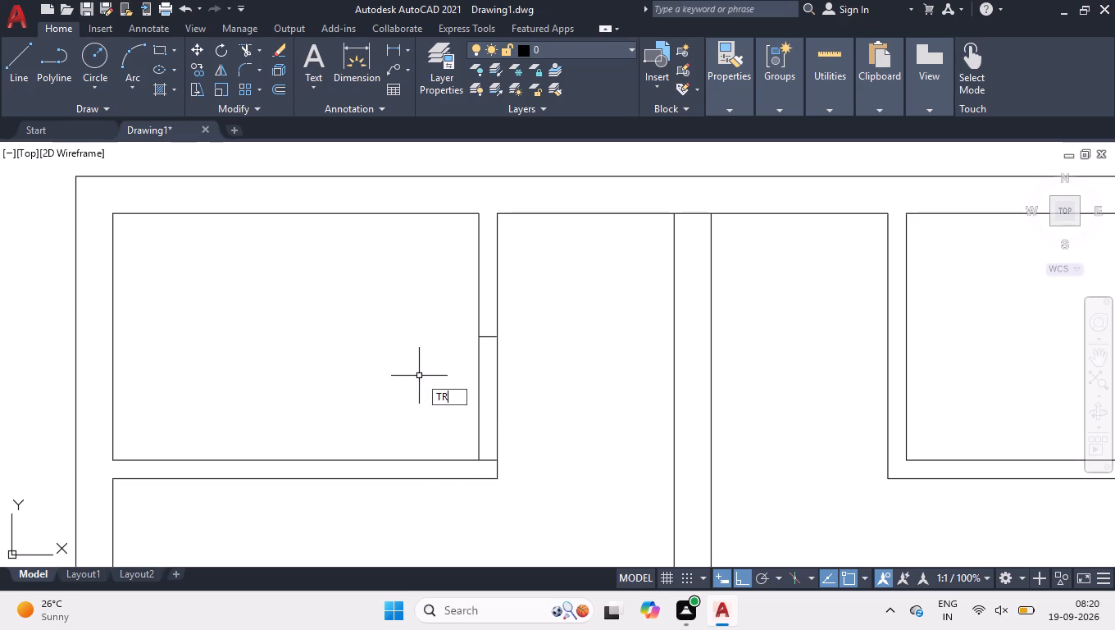
left_click(419, 375)
left_click(550, 422)
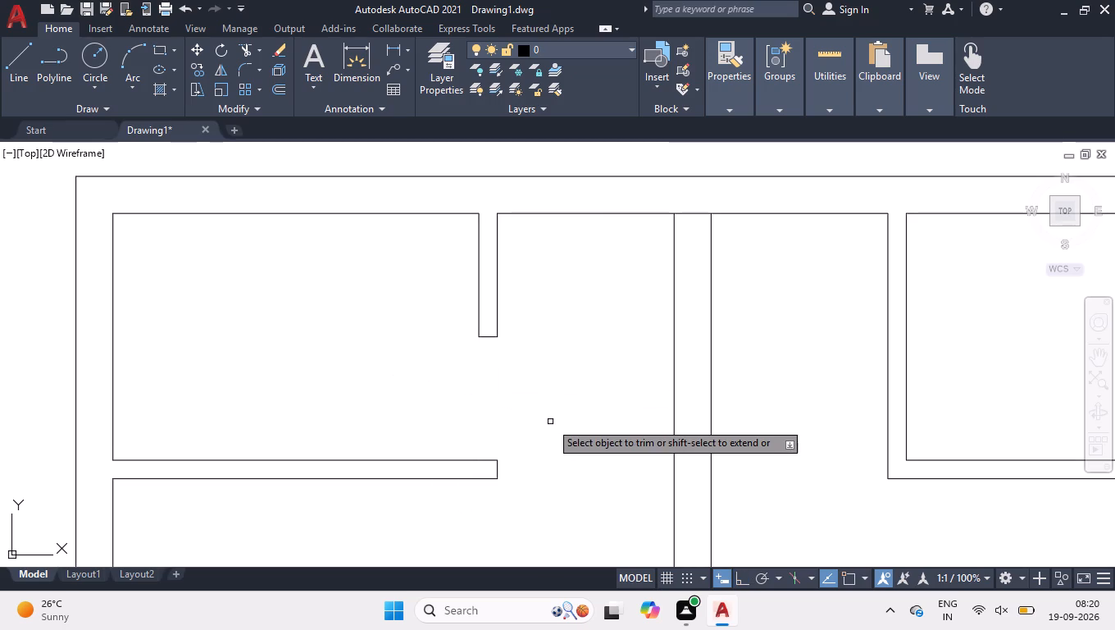
key("Return")
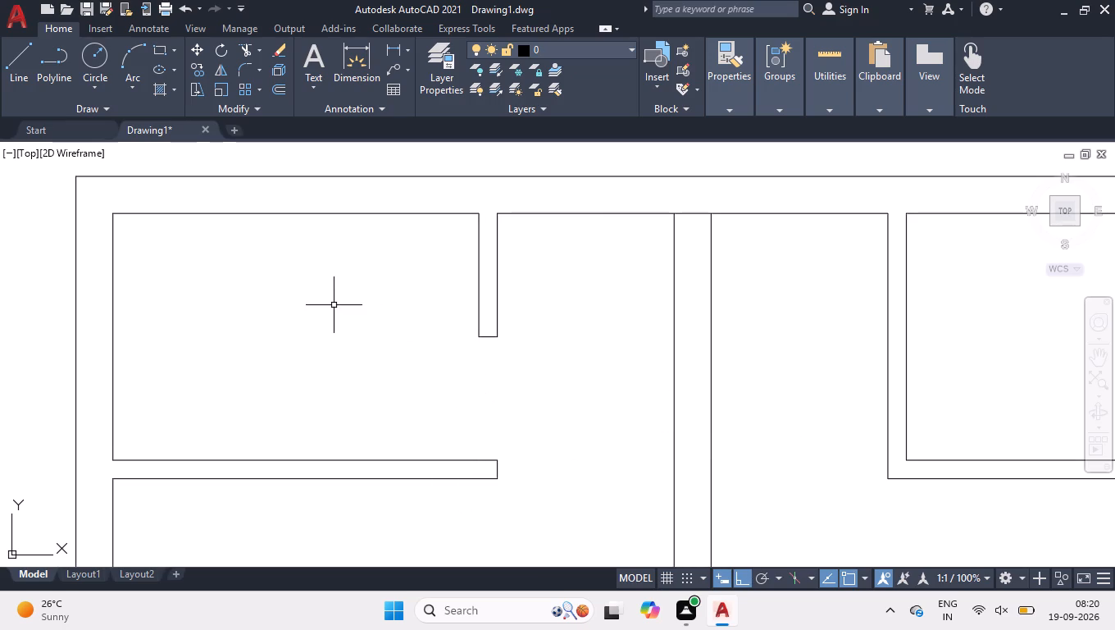
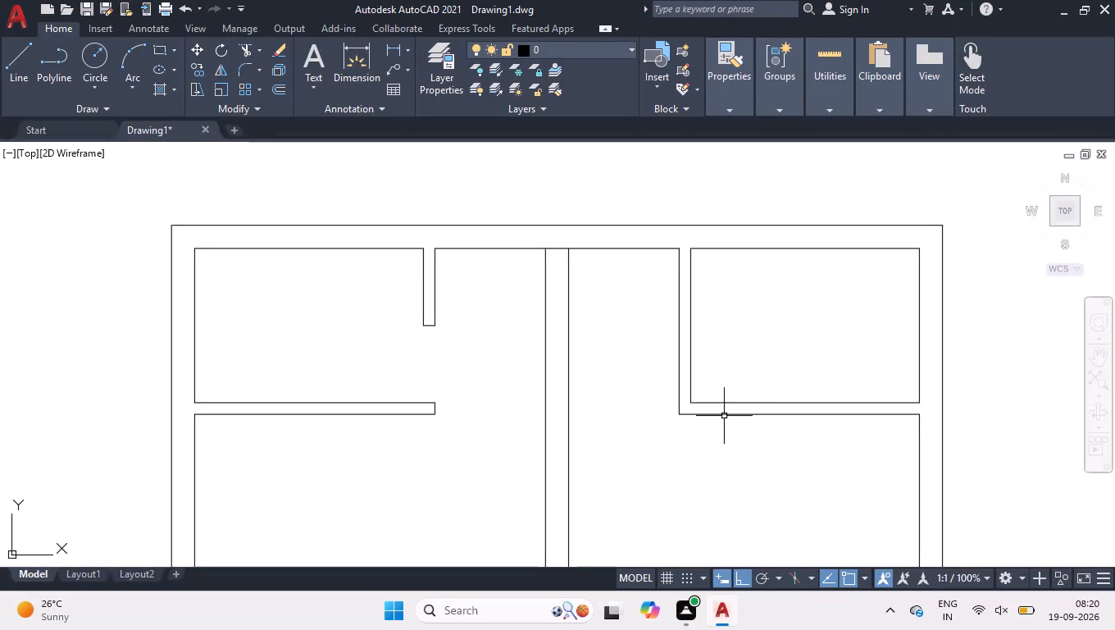
Stretch the upper line of the upper-right room's bottom wall to meet the outer line of its left-hand partition, and clear the selection.
scroll(699, 407, "up", 3)
left_click(699, 407)
left_click(689, 372)
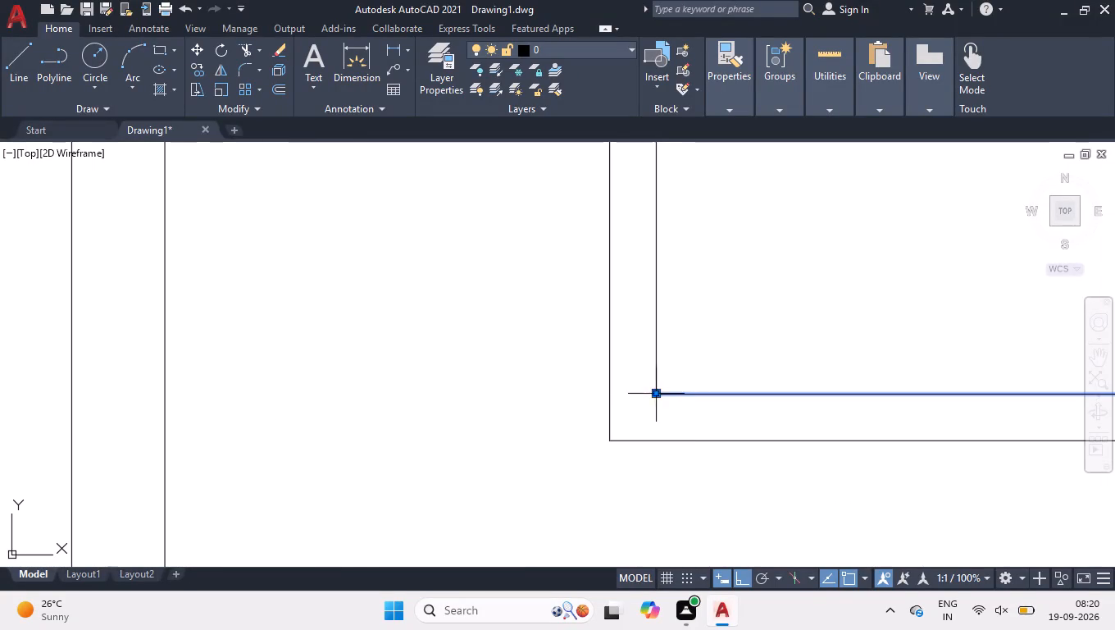
left_click(655, 392)
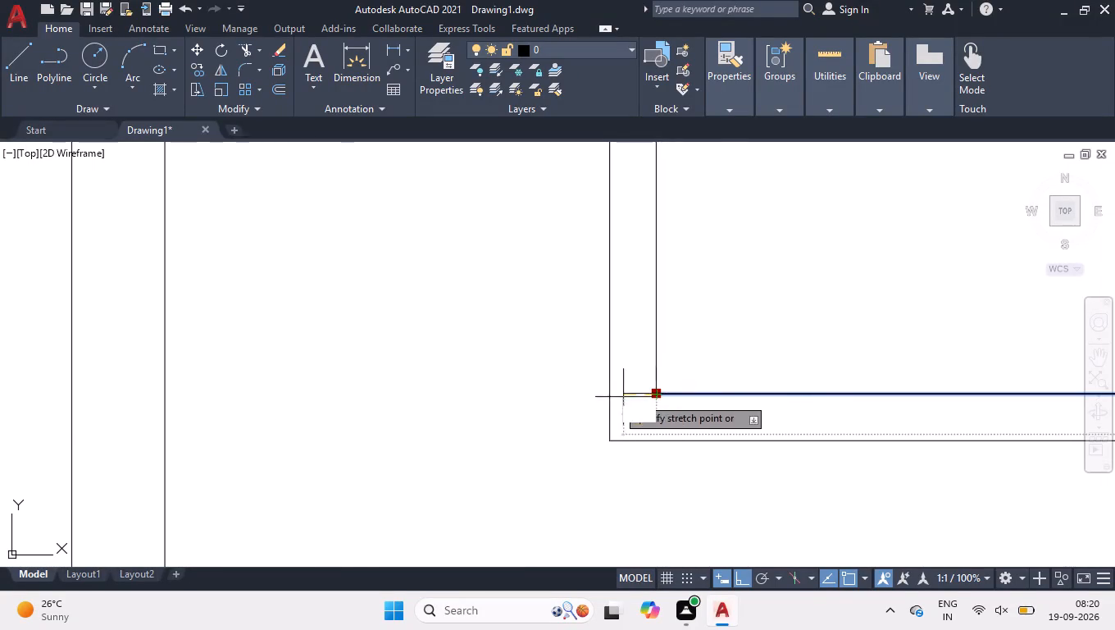
left_click(608, 395)
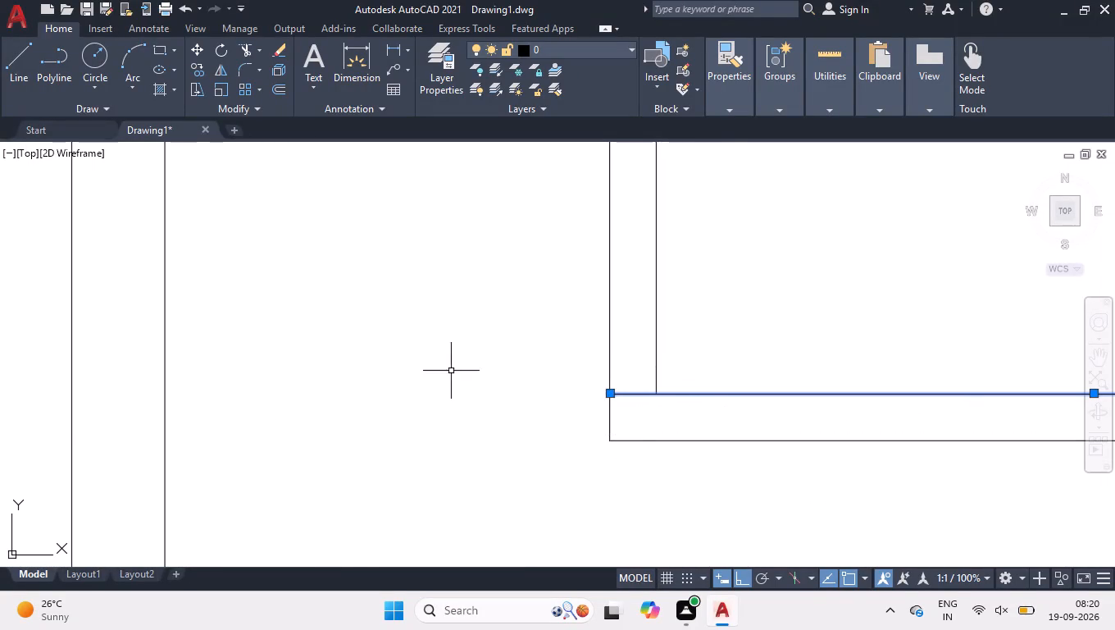
right_click(451, 369)
left_click(512, 456)
scroll(558, 495, "down", 3)
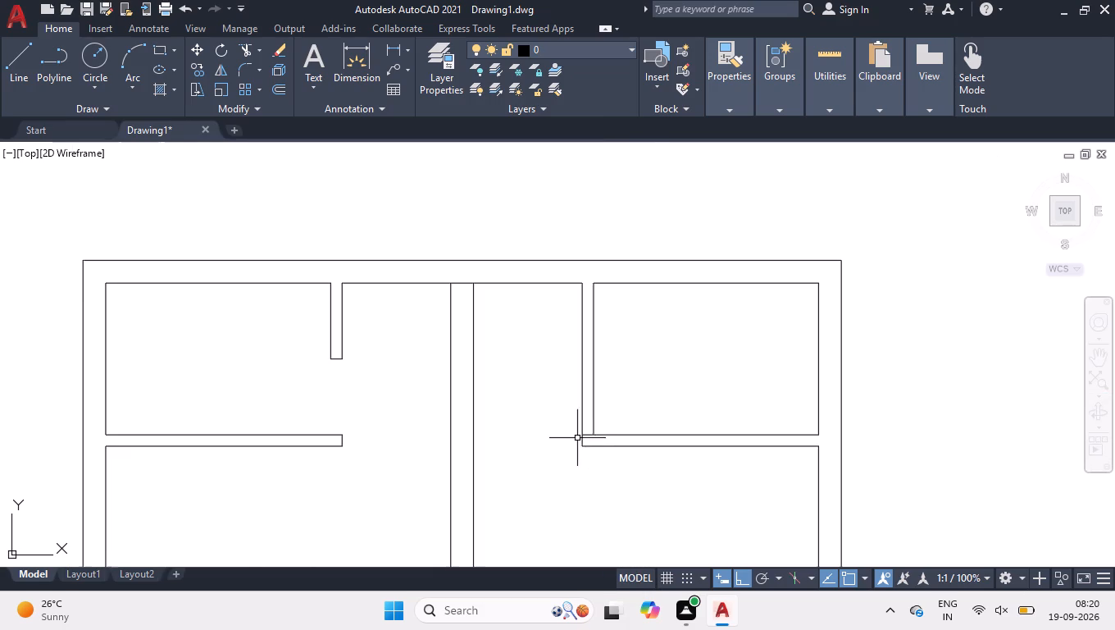
Draw a 4.5" short line across the base of the upper-right room's left-hand partition, where it meets the bottom wall.
scroll(554, 384, "up", 1)
key("l")
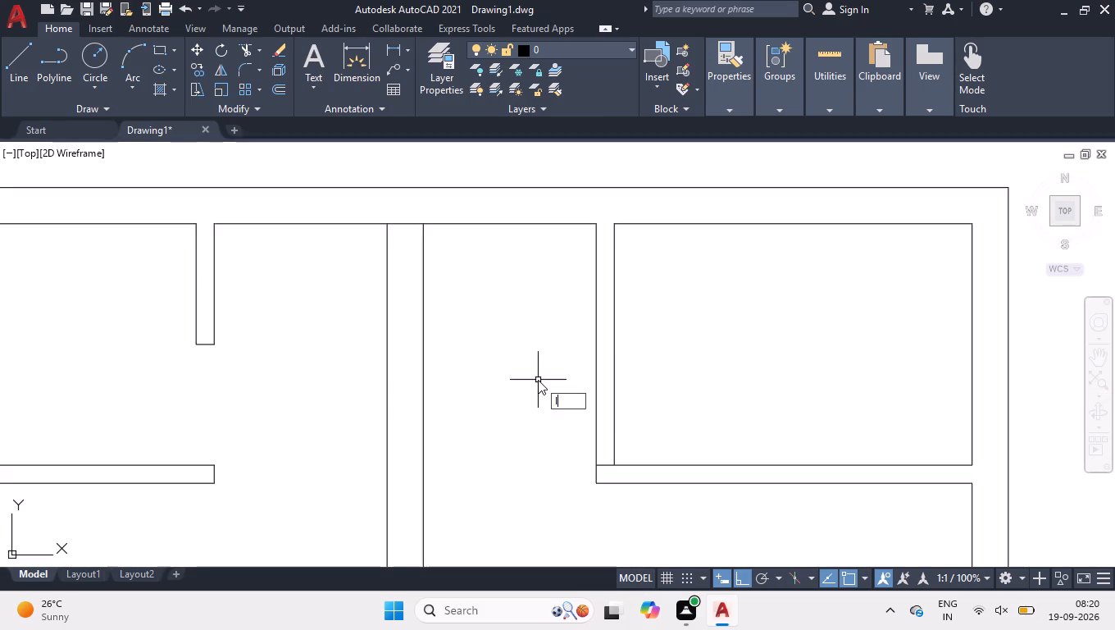
key("Return")
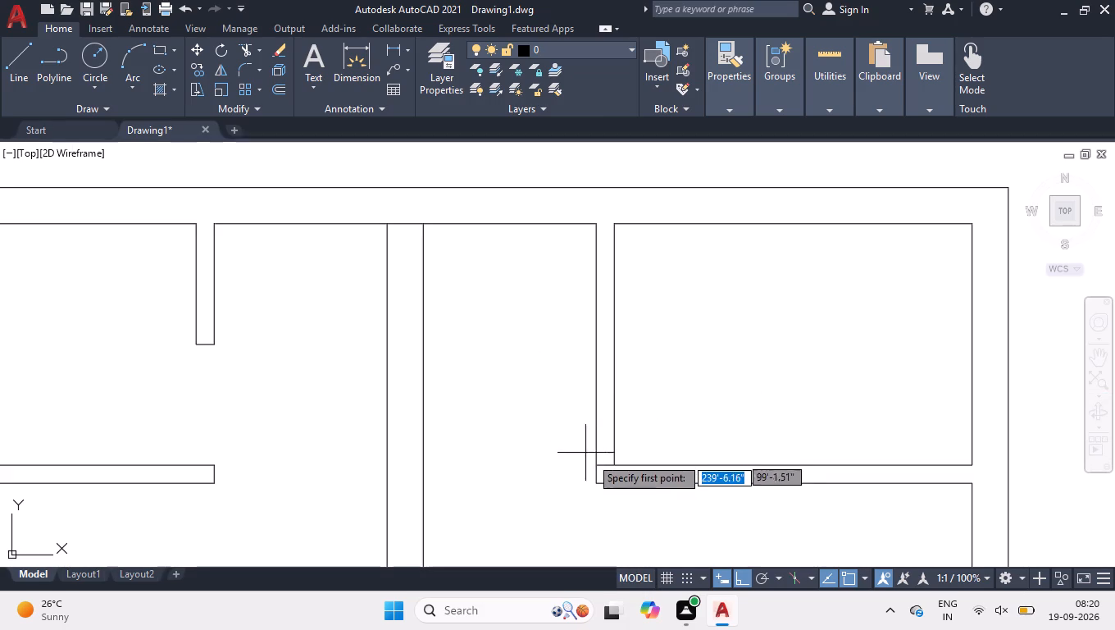
left_click(594, 463)
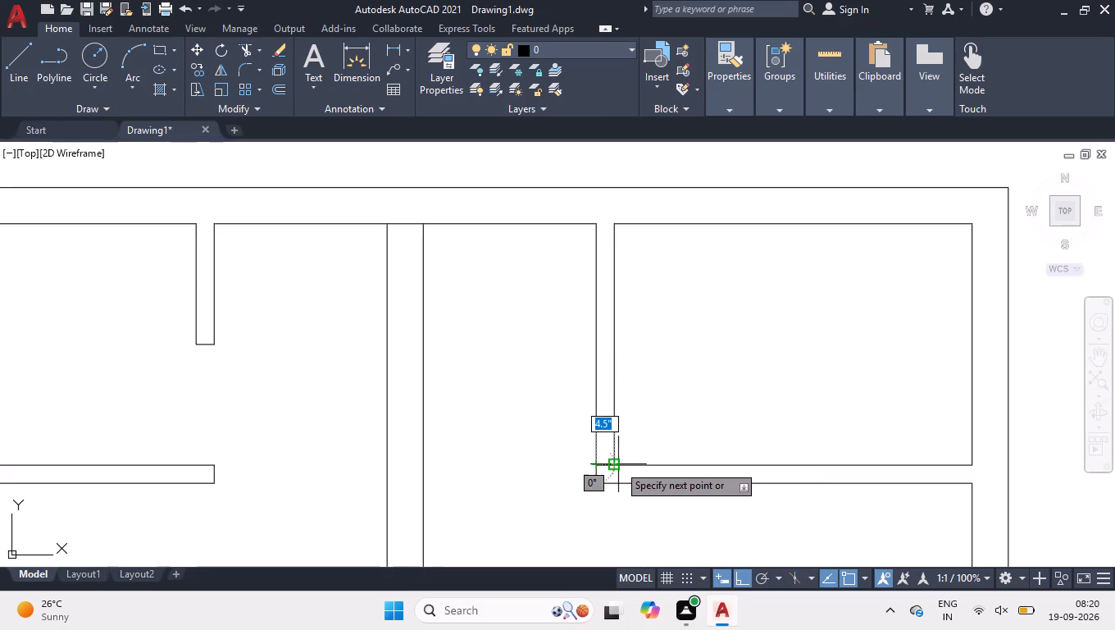
left_click(618, 463)
key("Return")
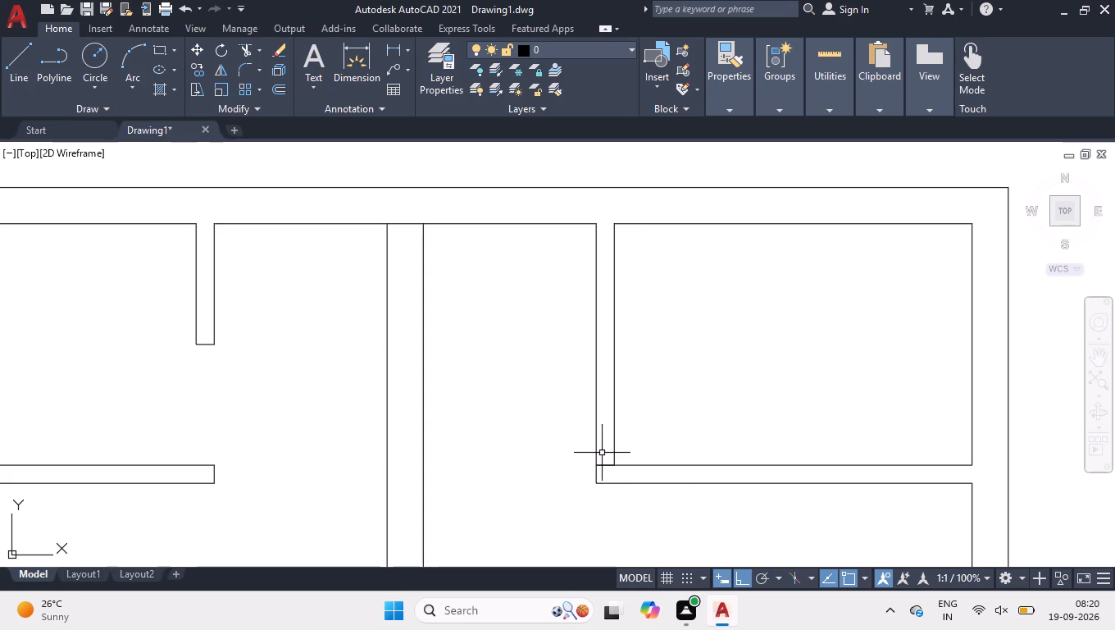
Move the short line across the upper-right room's left-hand partition up 2'4" and clear the selection.
left_click(572, 436)
left_click(664, 550)
scroll(650, 401, "up", 3)
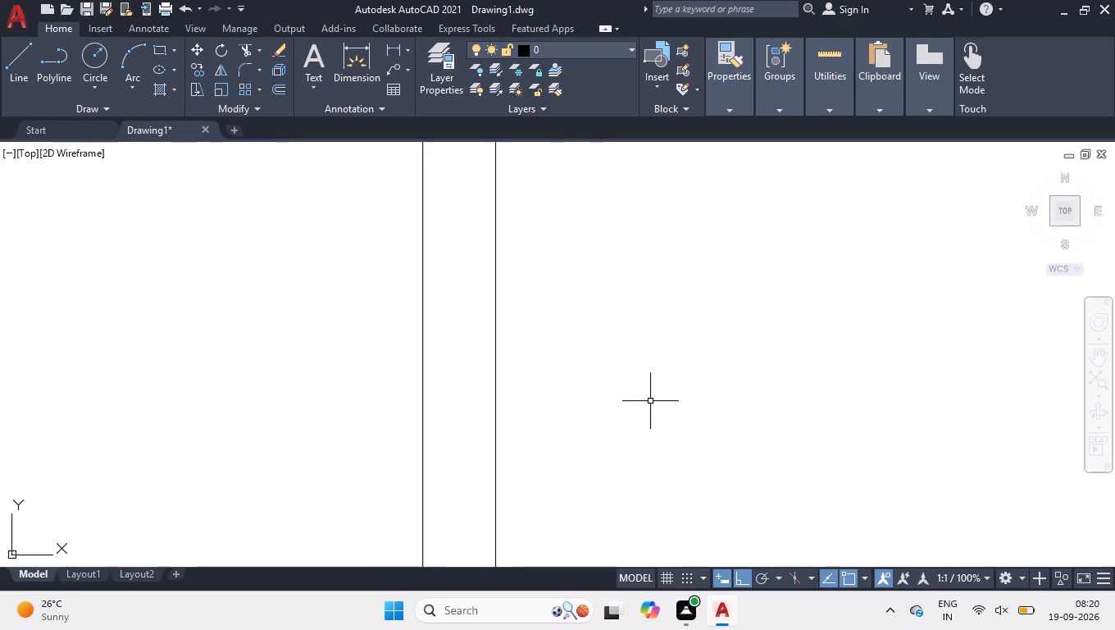
scroll(637, 375, "down", 2)
scroll(548, 499, "up", 3)
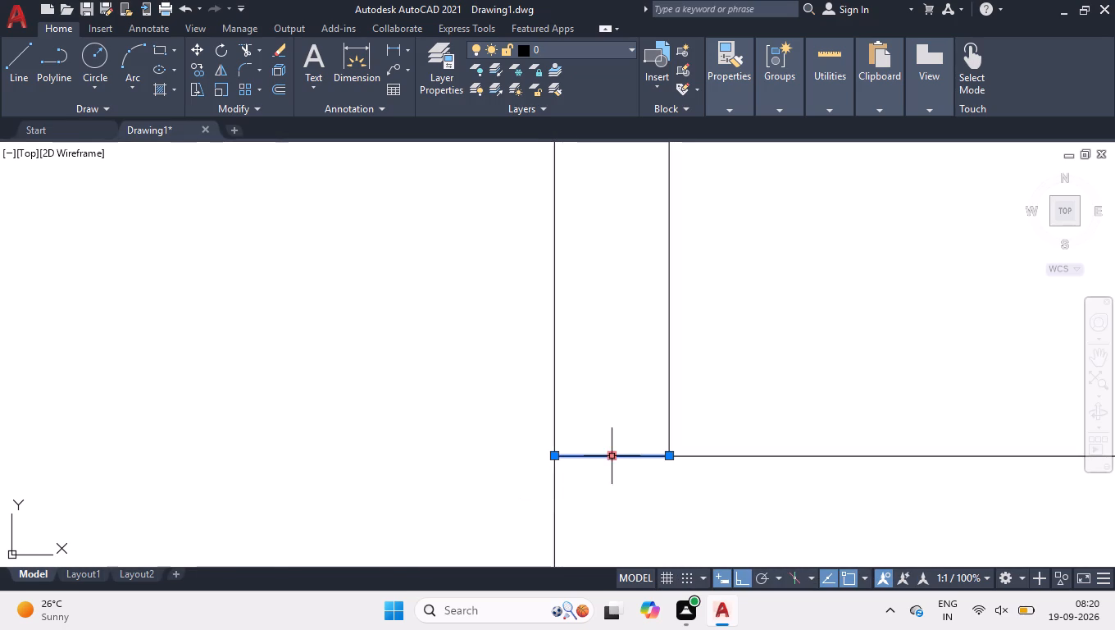
left_click(615, 459)
key("2")
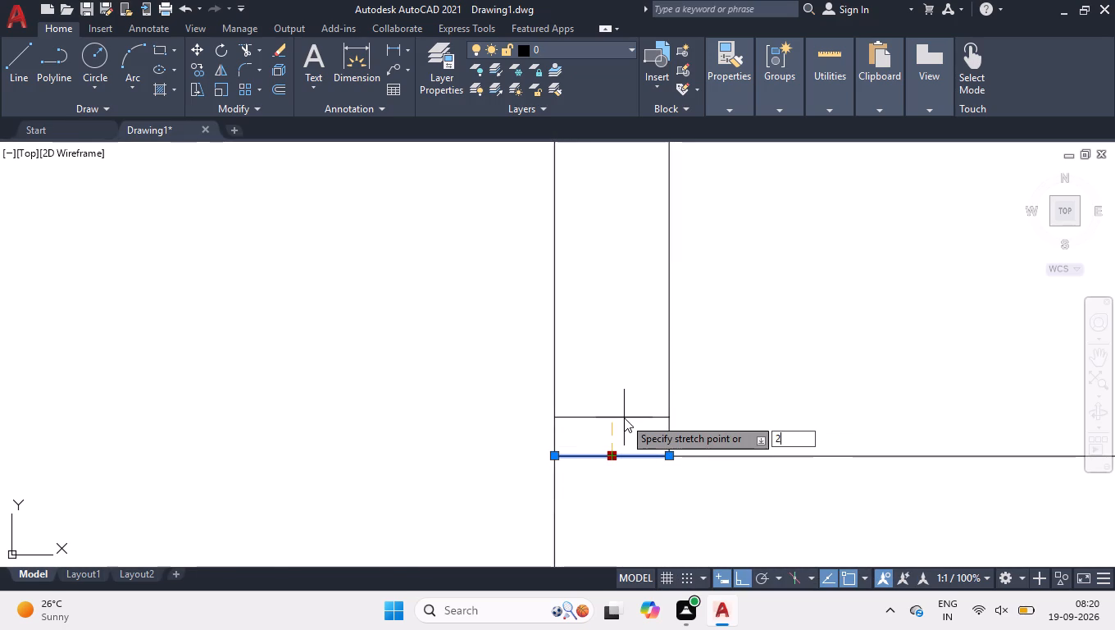
type("'4")
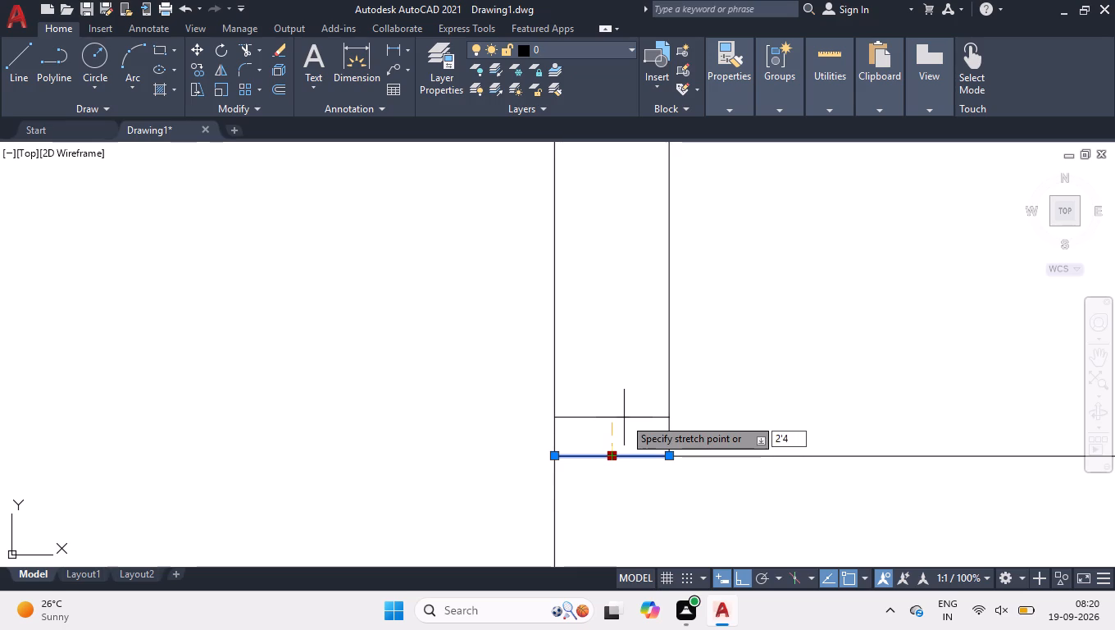
key("Return")
scroll(608, 432, "down", 7)
scroll(585, 440, "up", 4)
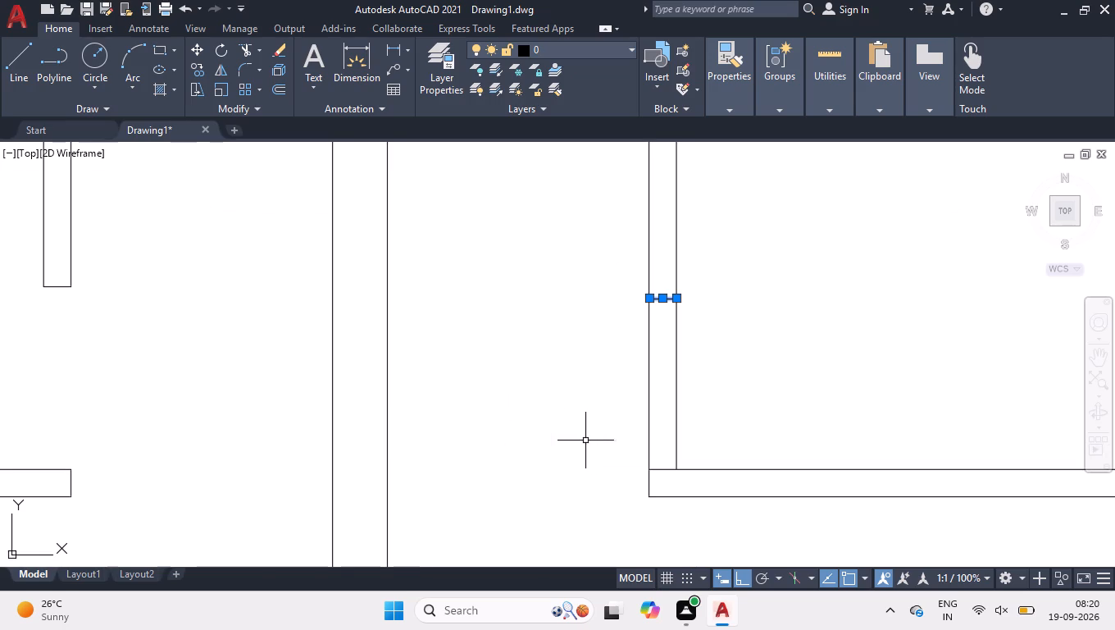
right_click(584, 405)
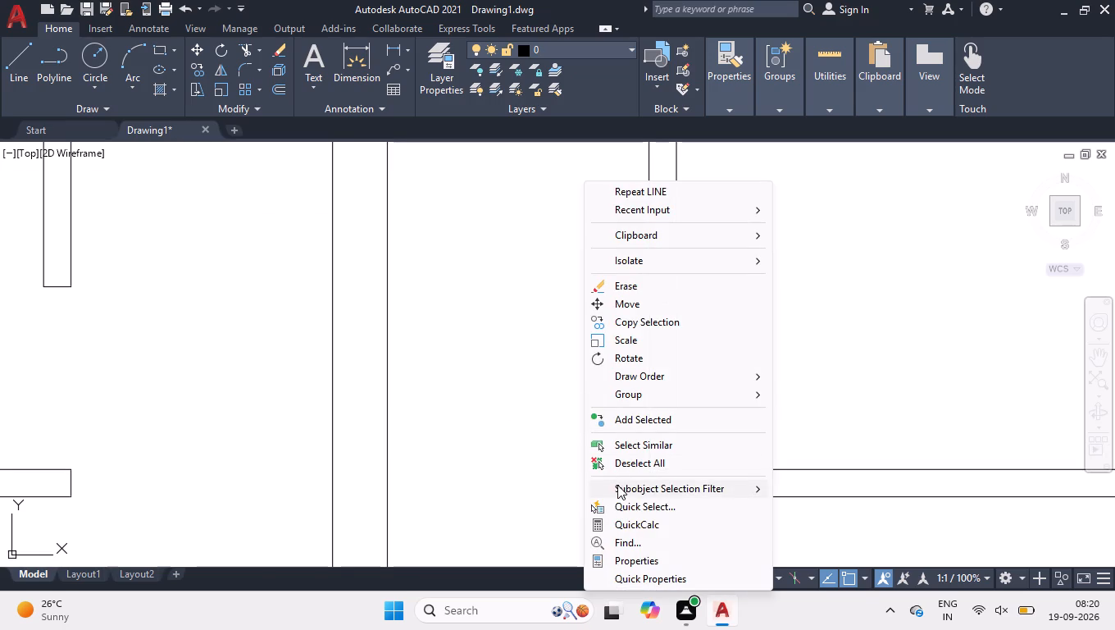
left_click(628, 468)
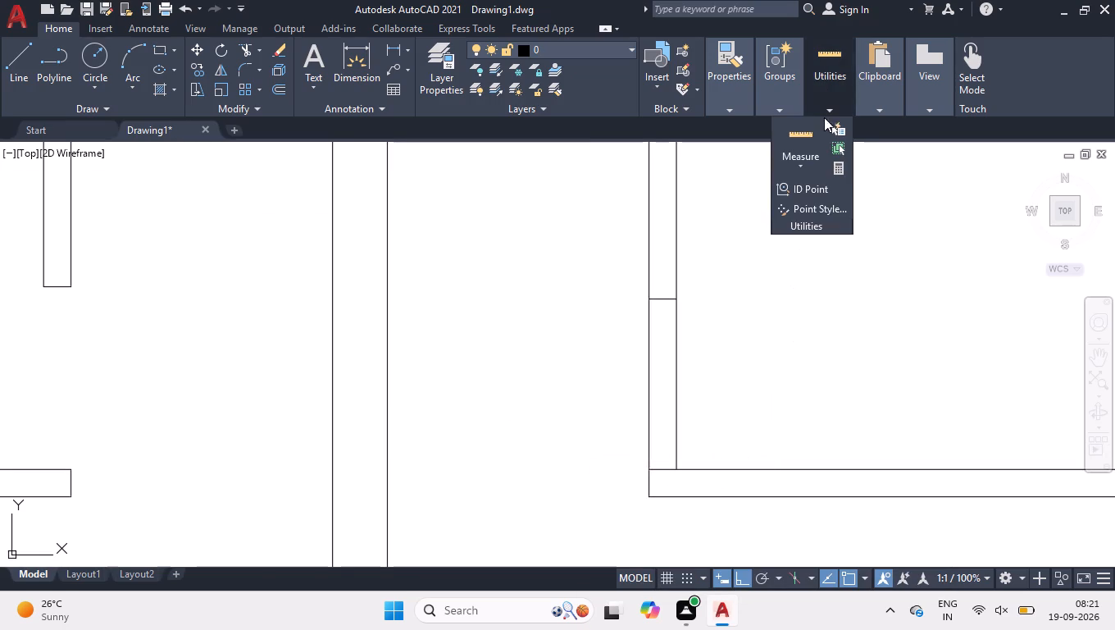
Measure the distance from the short line to the upper-right room's bottom wall.
left_click(810, 130)
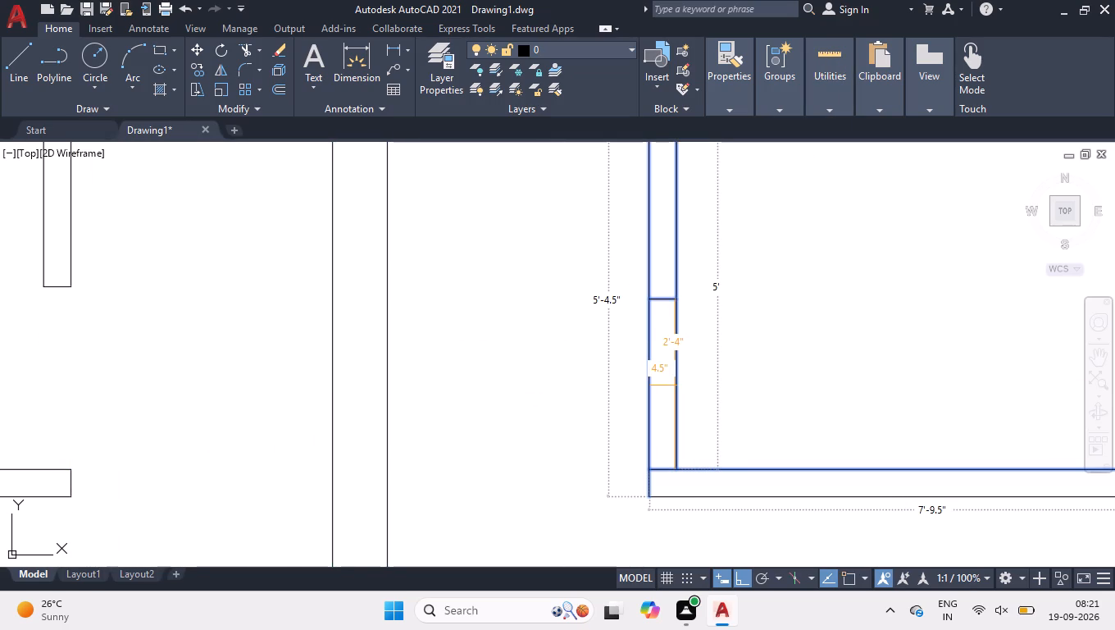
key("Return")
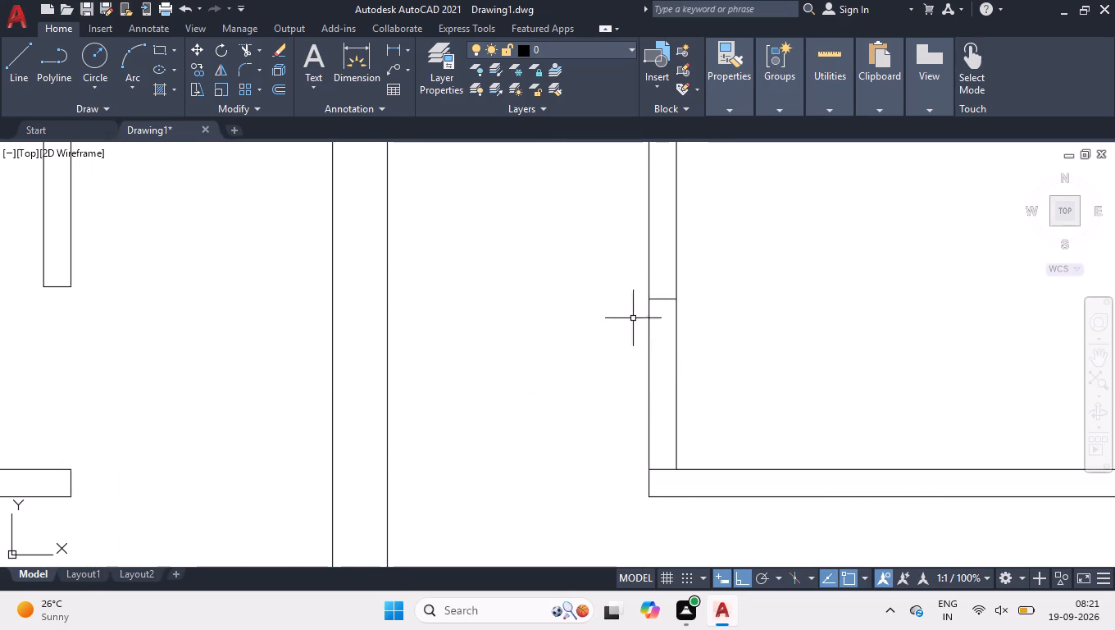
Move the same short line up a further 2" and clear the selection.
left_click_drag(617, 242, 637, 281)
left_click(721, 362)
scroll(645, 267, "up", 3)
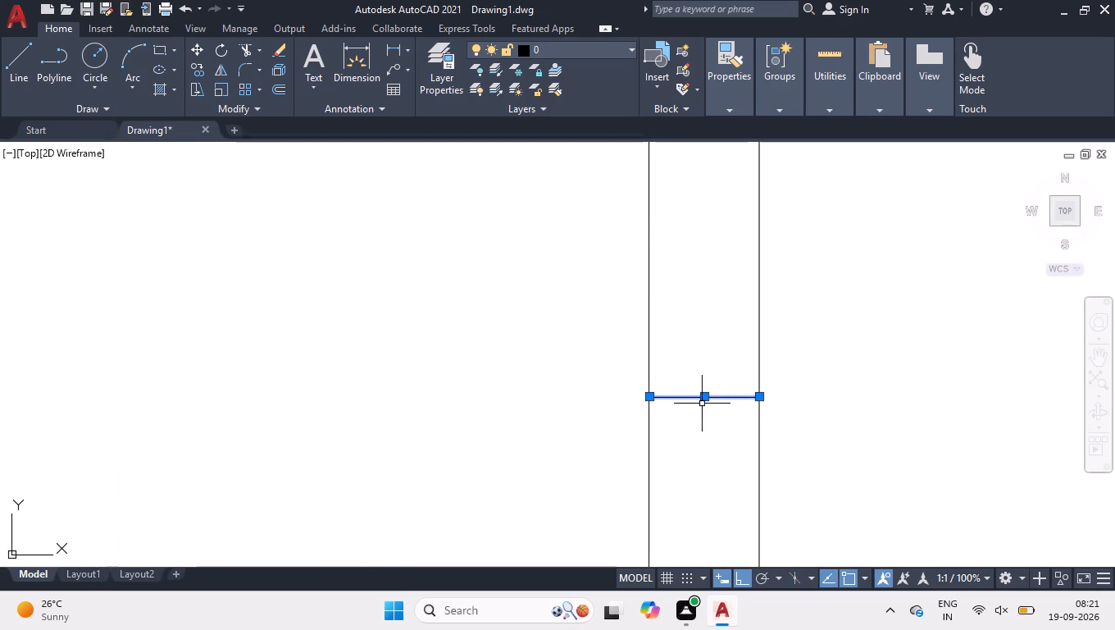
left_click(703, 399)
key("2")
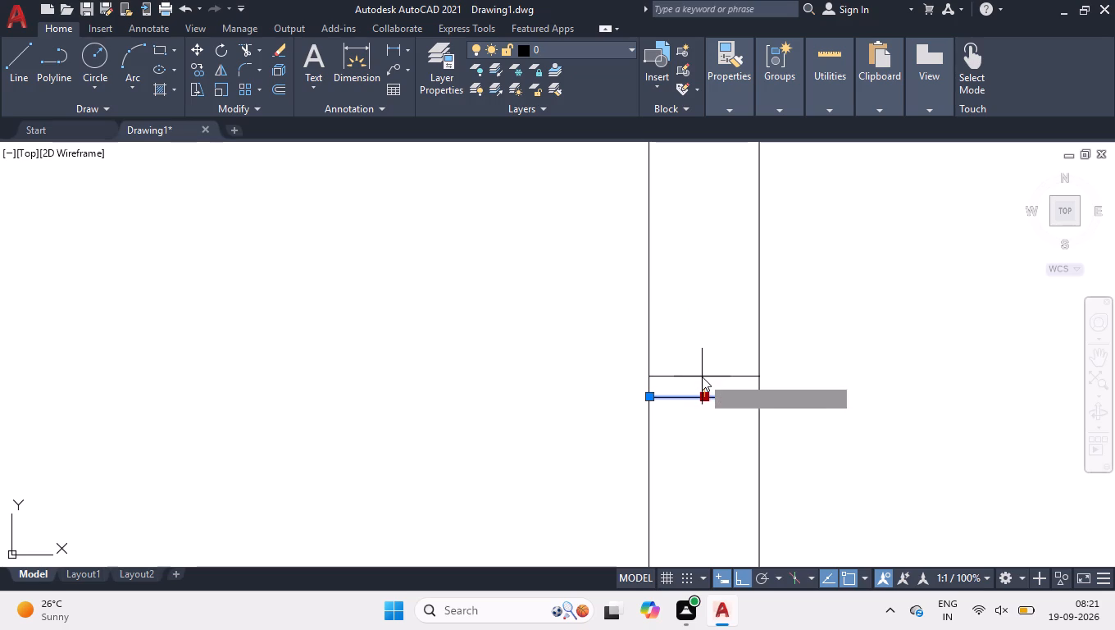
key("Return")
right_click(692, 390)
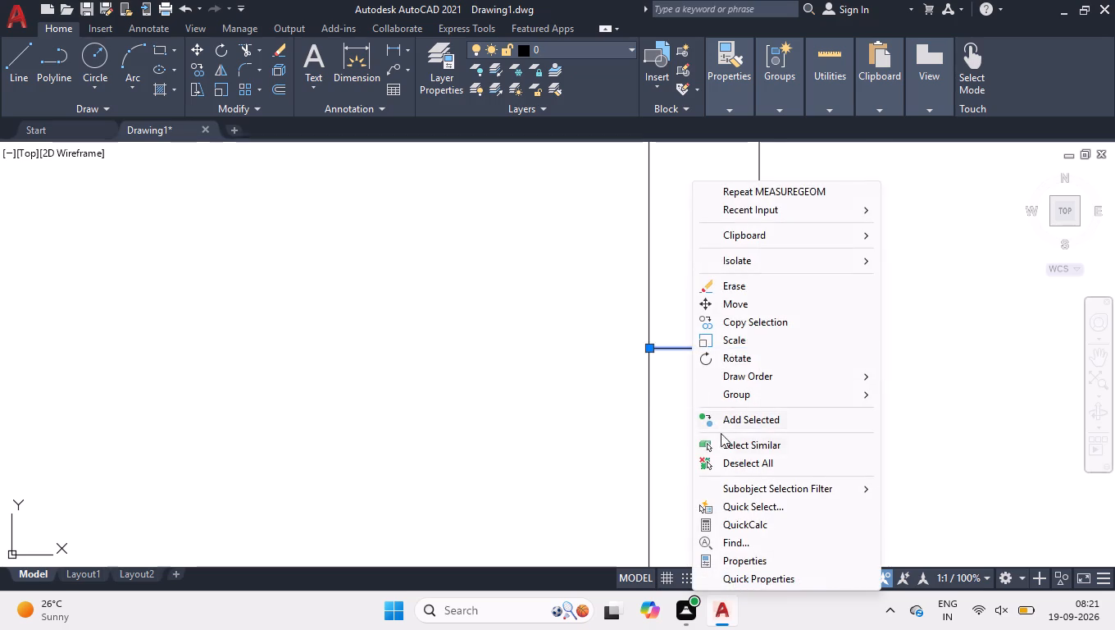
left_click(730, 464)
Trim both lines of the upper-right room's left-hand partition between the short line and the bottom wall to open the doorway.
scroll(624, 311, "down", 3)
scroll(663, 409, "down", 2)
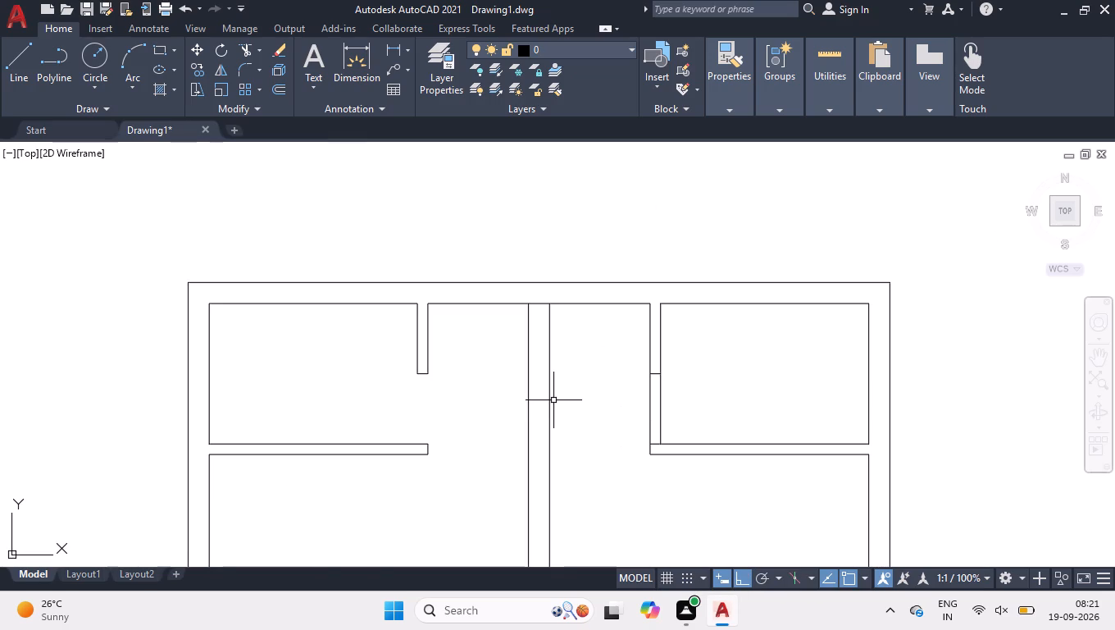
type("tr")
key("Return")
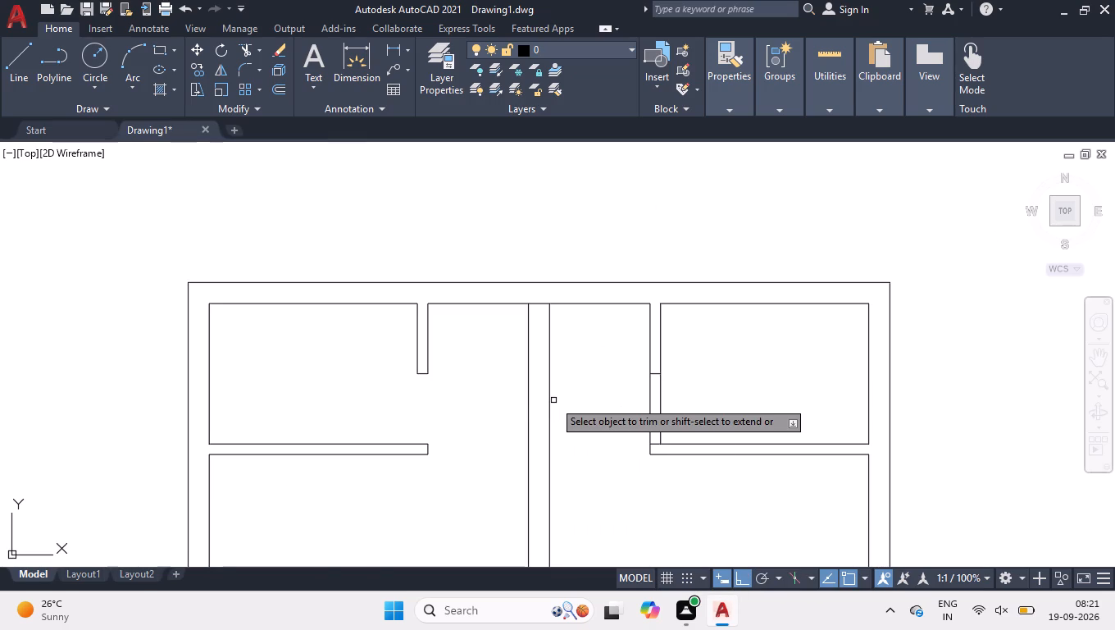
left_click(638, 418)
left_click(678, 406)
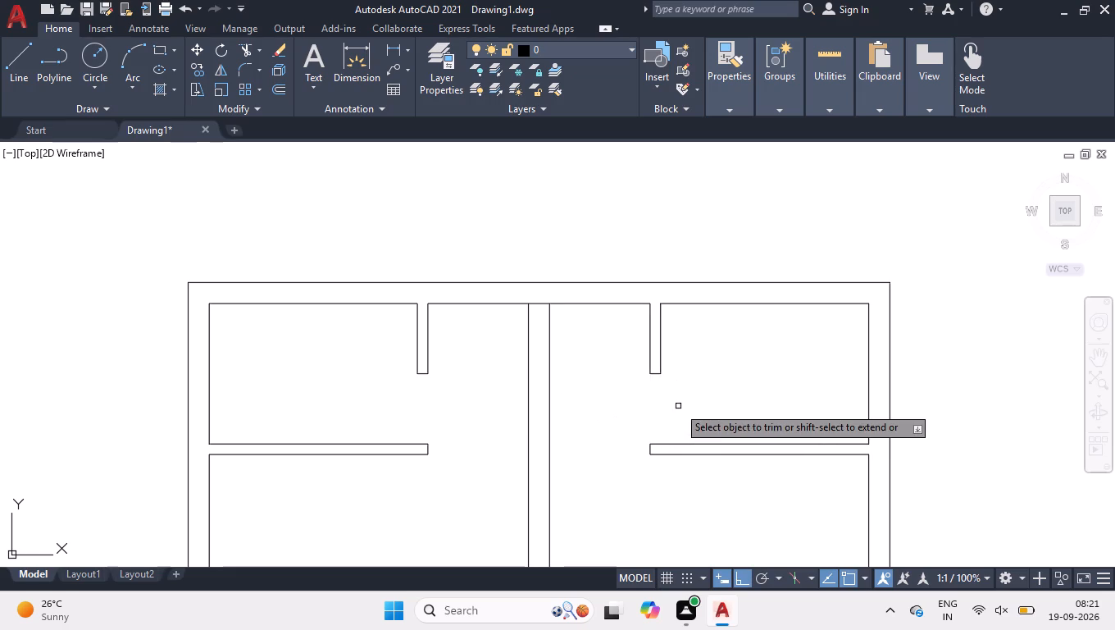
key("Return")
Draw two 4.5" short lines across the horizontal wall below the two large rooms, one in line with each face of the central wall.
scroll(544, 204, "down", 3)
scroll(567, 263, "up", 2)
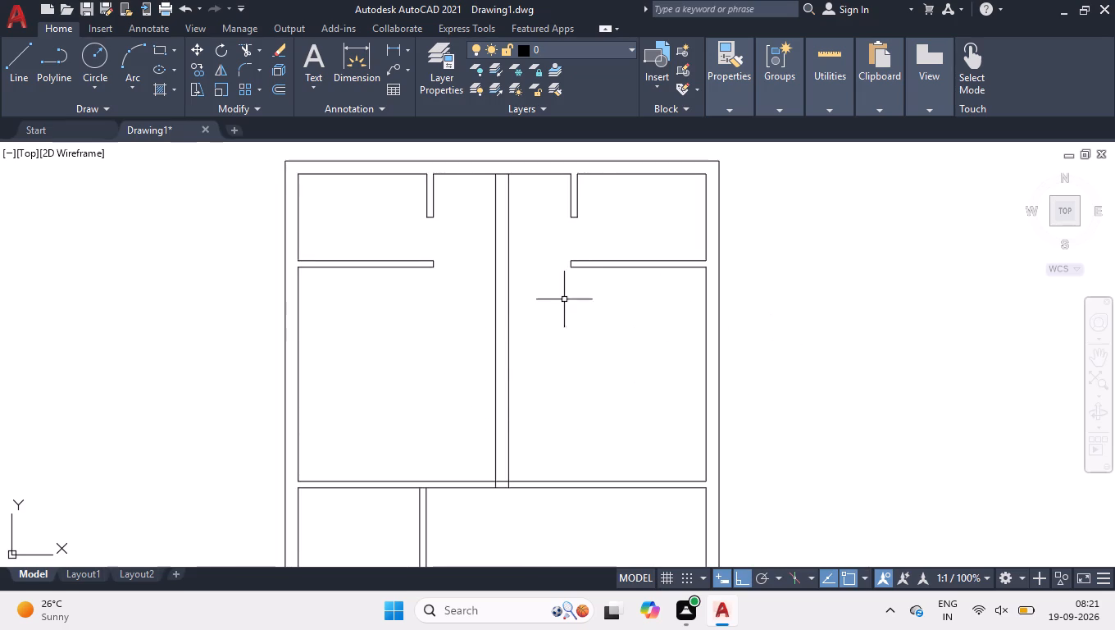
scroll(469, 484, "up", 2)
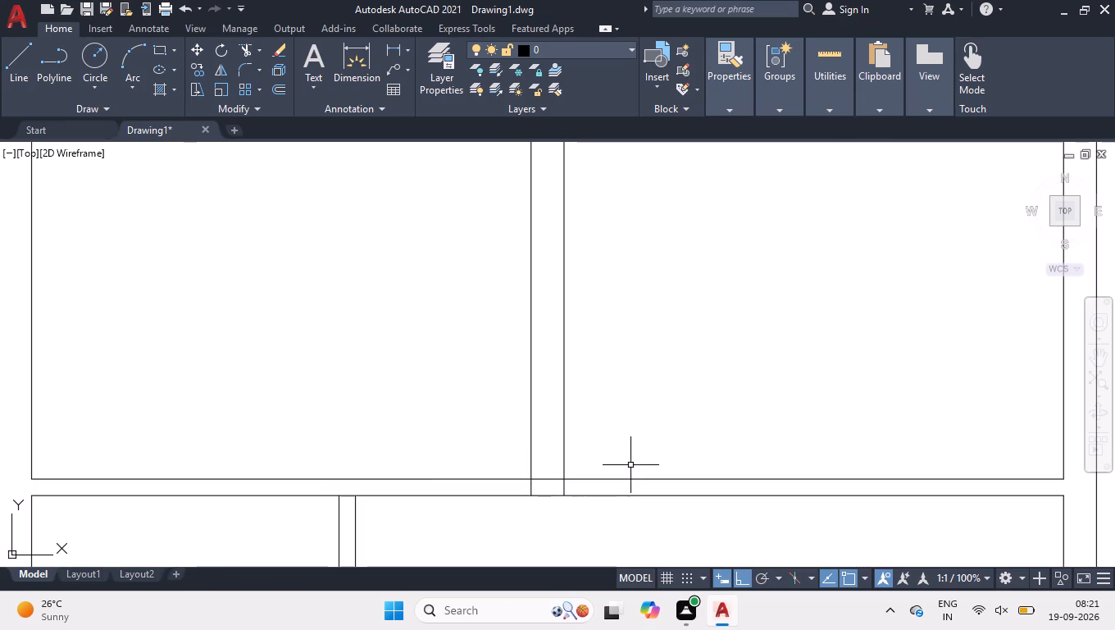
key("l")
key("Return")
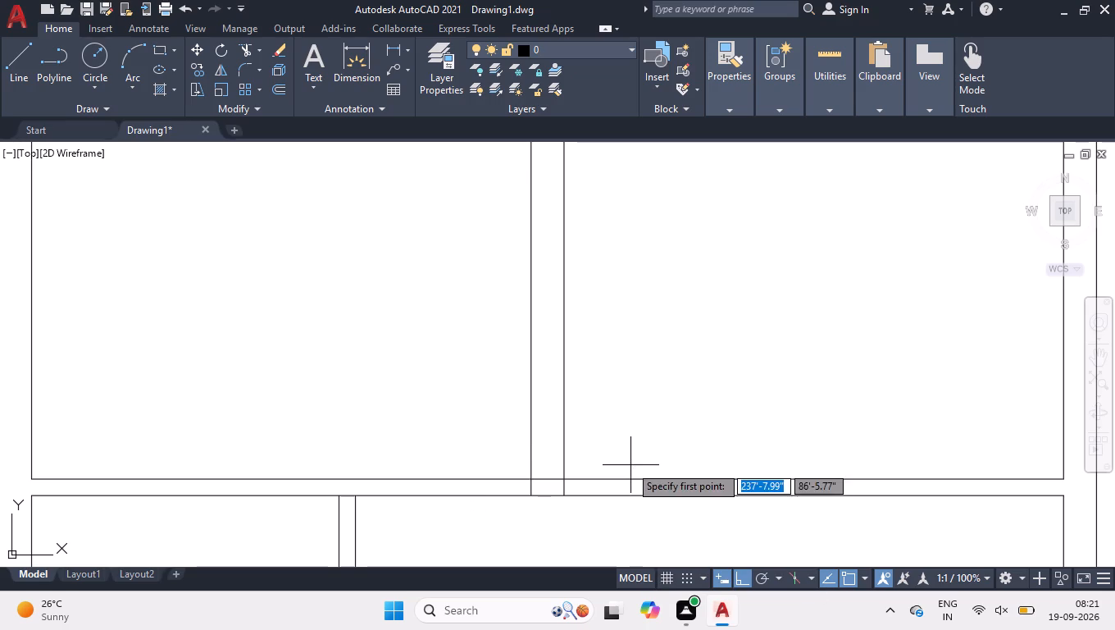
left_click(530, 477)
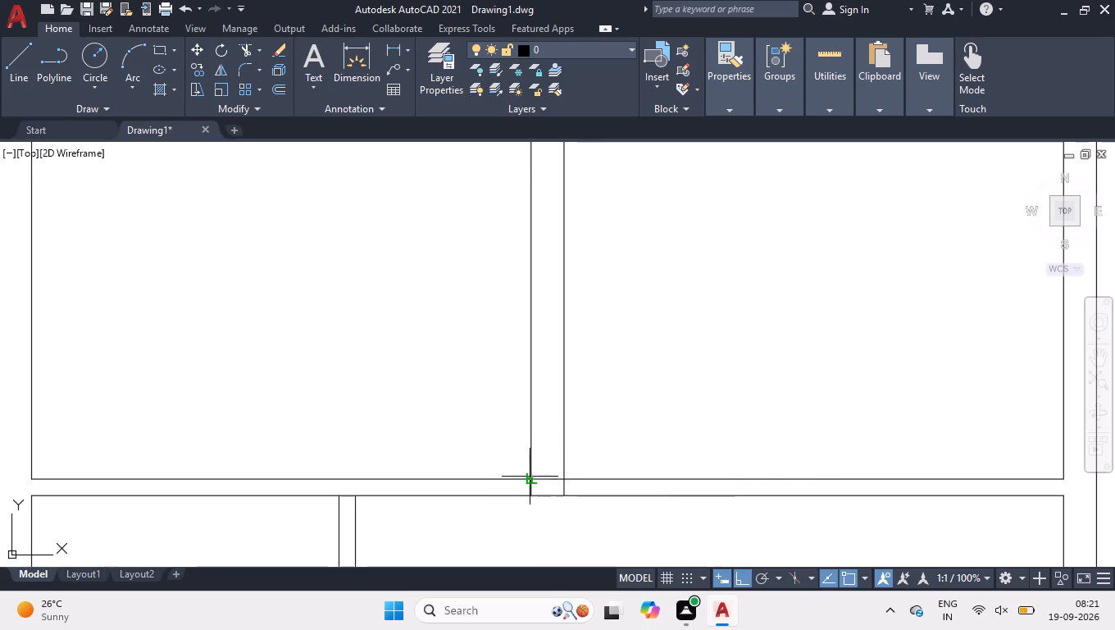
left_click(532, 495)
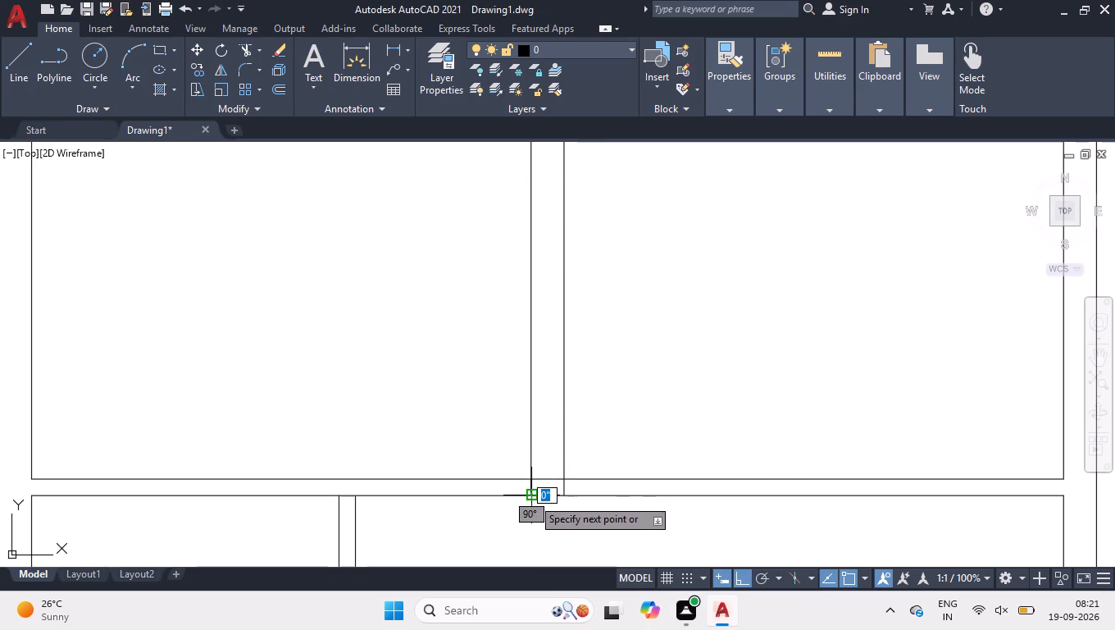
key("Return")
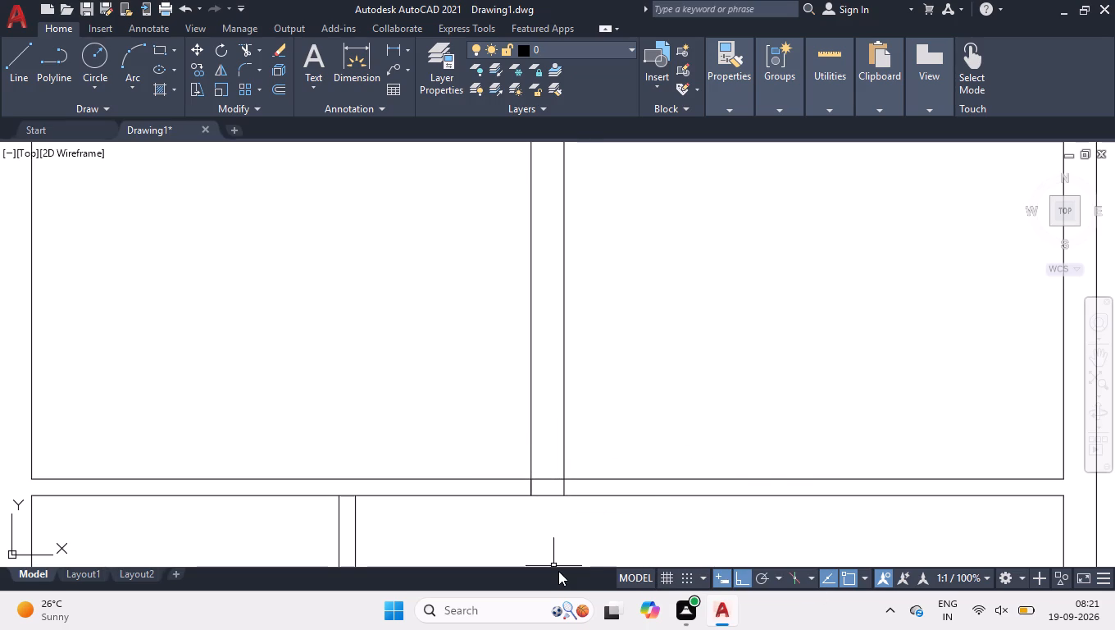
key("space")
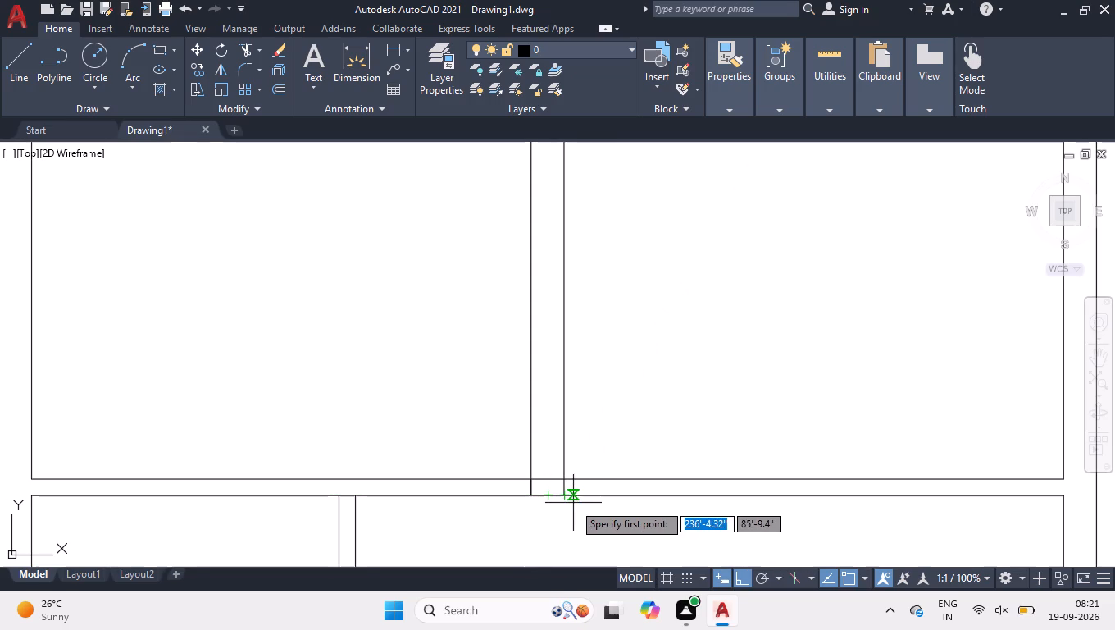
left_click(564, 495)
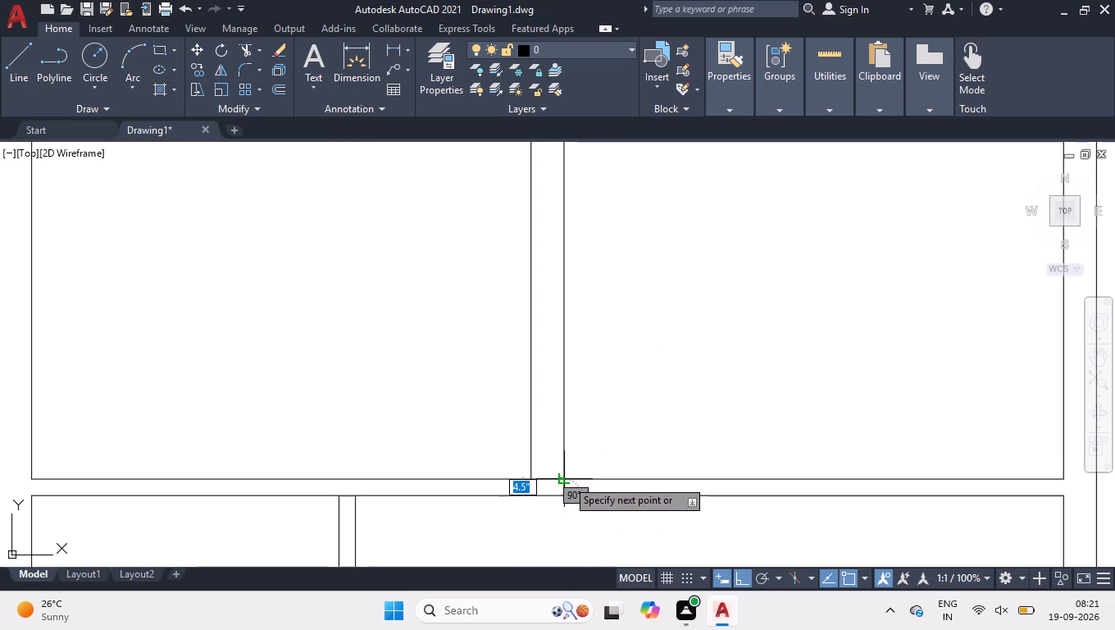
left_click(567, 479)
key("space")
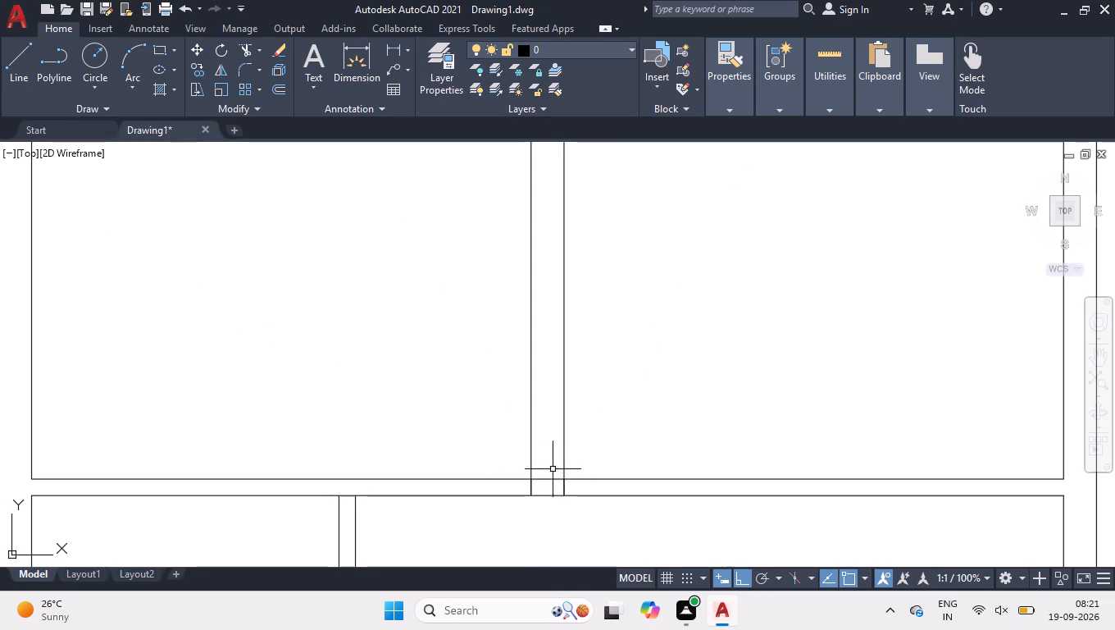
Move the right-hand short line across the horizontal wall 3' to the right along the wall.
left_click(553, 469)
left_click(614, 550)
scroll(588, 520, "up", 2)
scroll(493, 445, "up", 2)
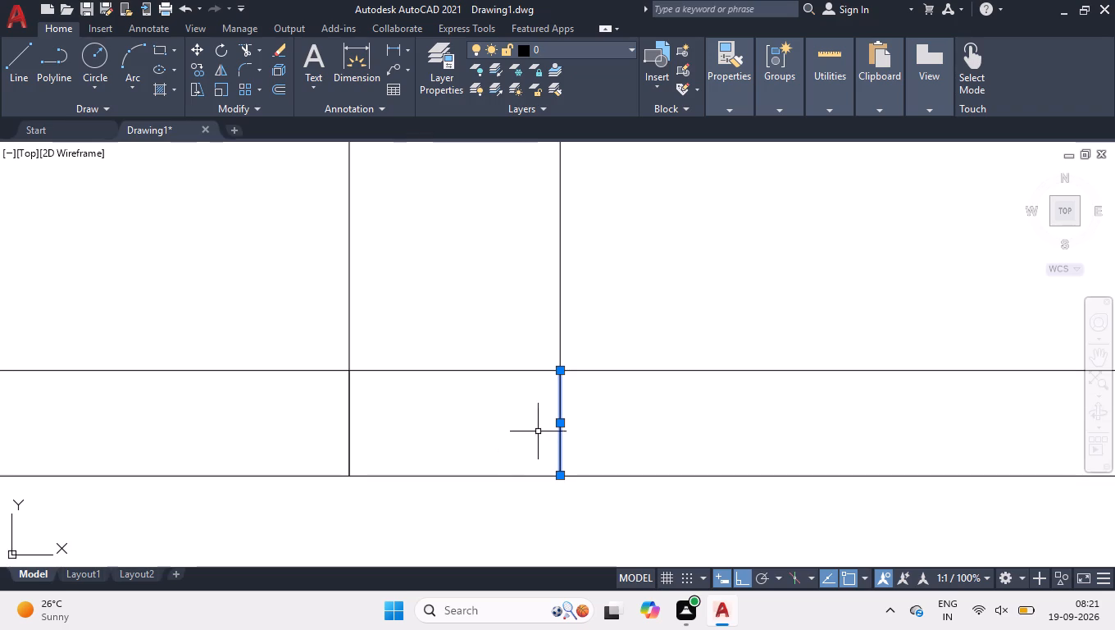
left_click(559, 426)
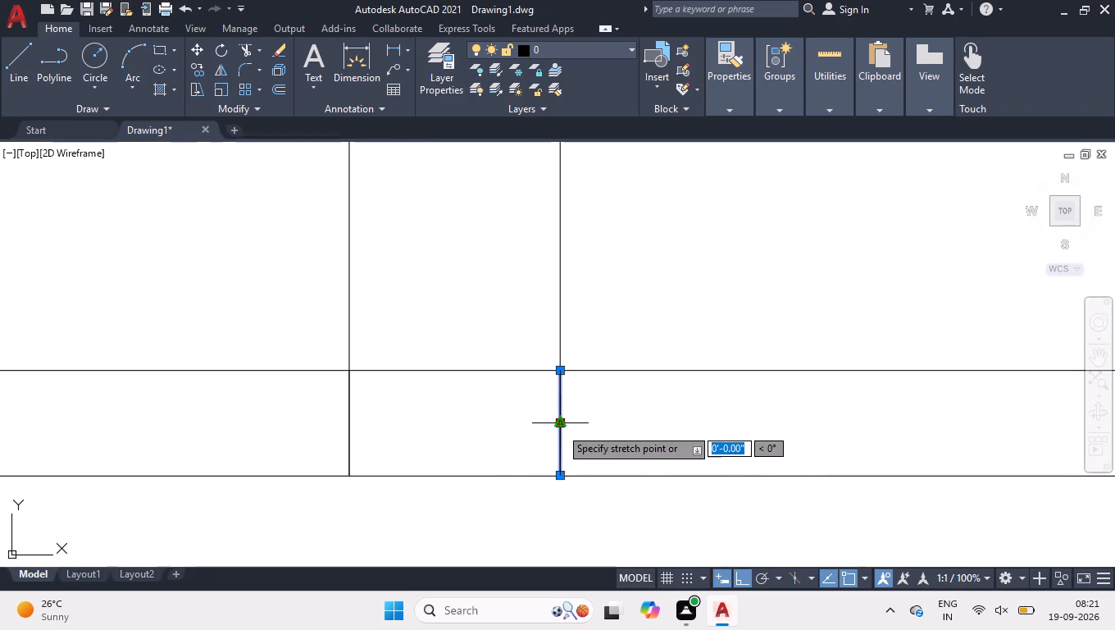
type("3'")
key("Return")
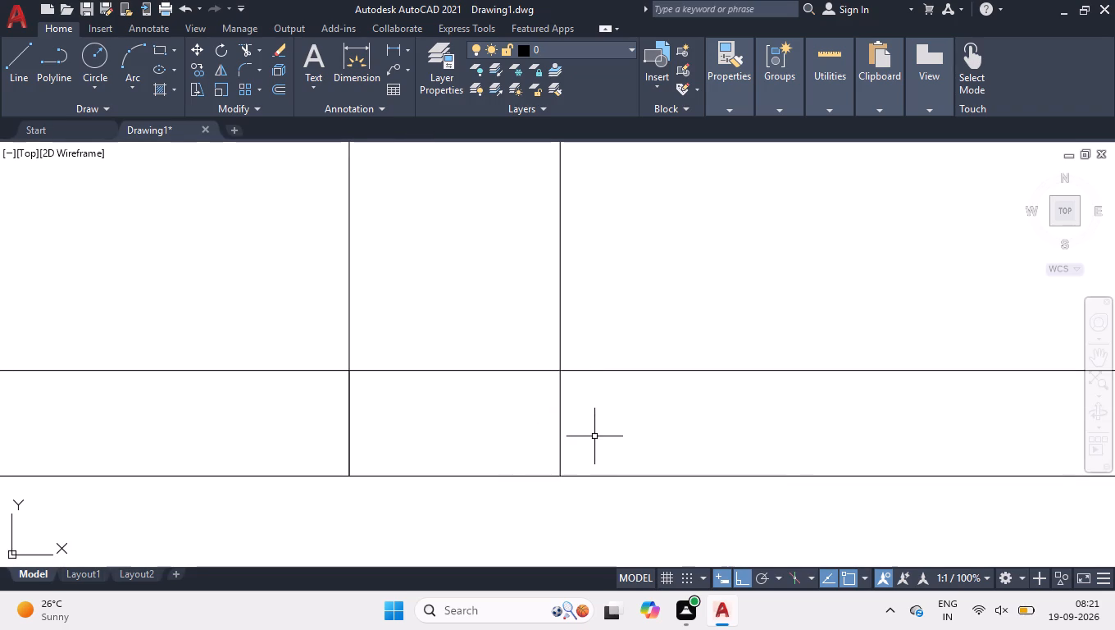
Move the left-hand short line across the horizontal wall 3' to the left along the wall and clear the selection.
left_click_drag(321, 330, 324, 338)
left_click(390, 535)
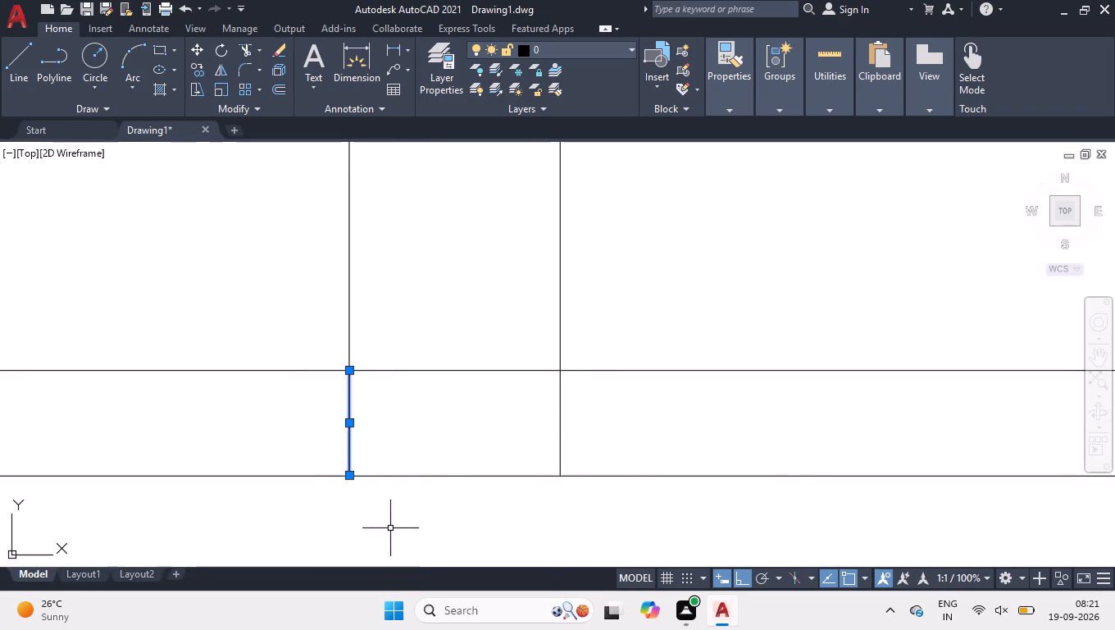
scroll(437, 479, "down", 5)
scroll(449, 480, "up", 2)
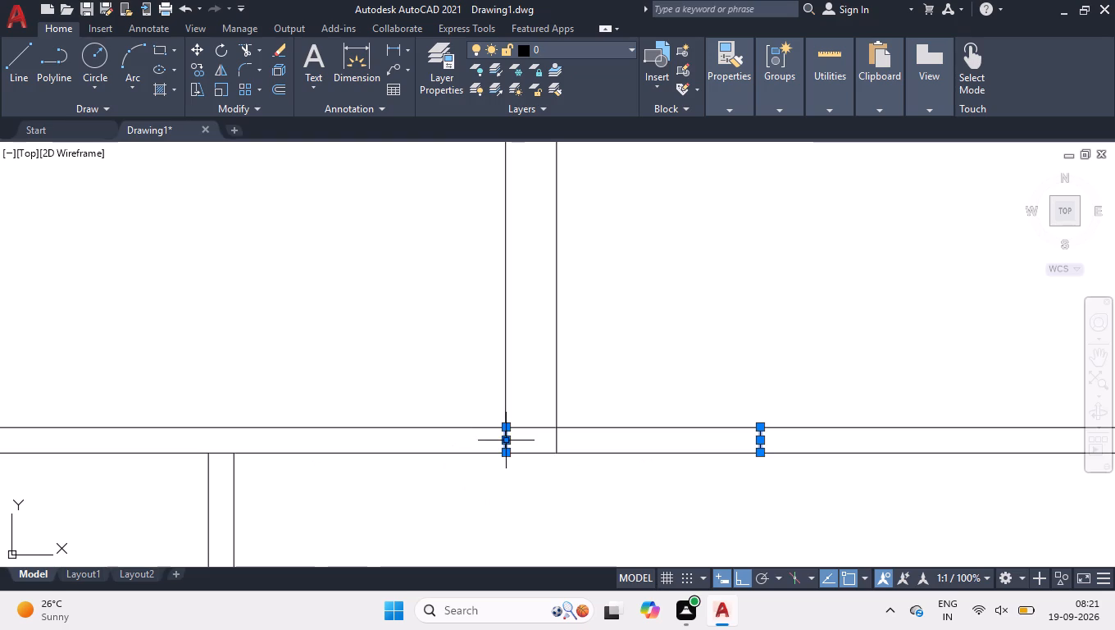
scroll(503, 441, "up", 2)
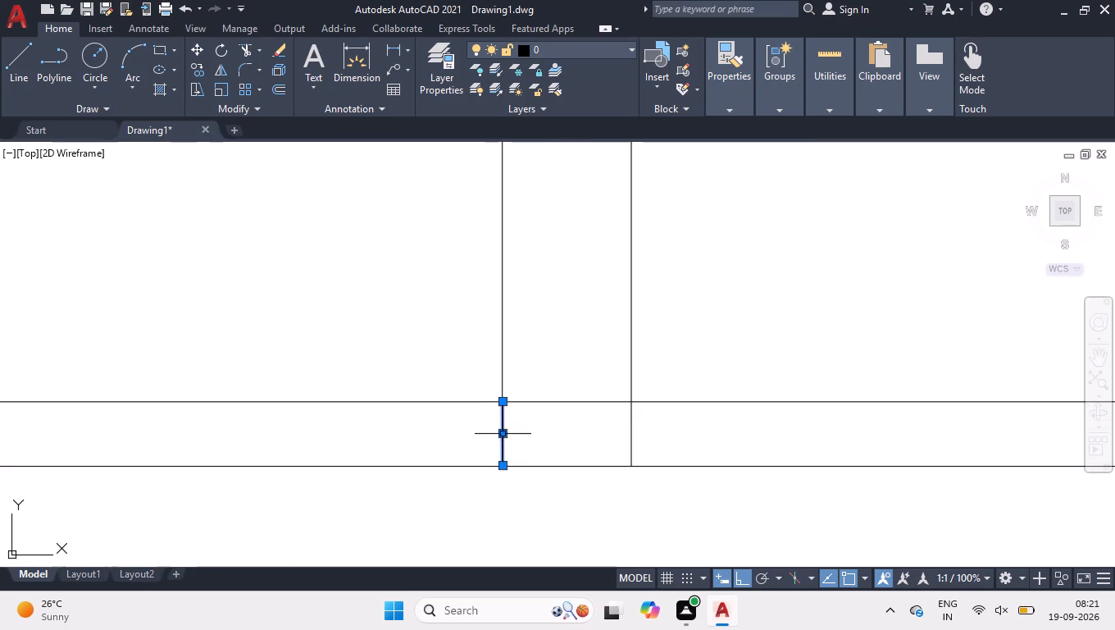
left_click(503, 436)
type("3'")
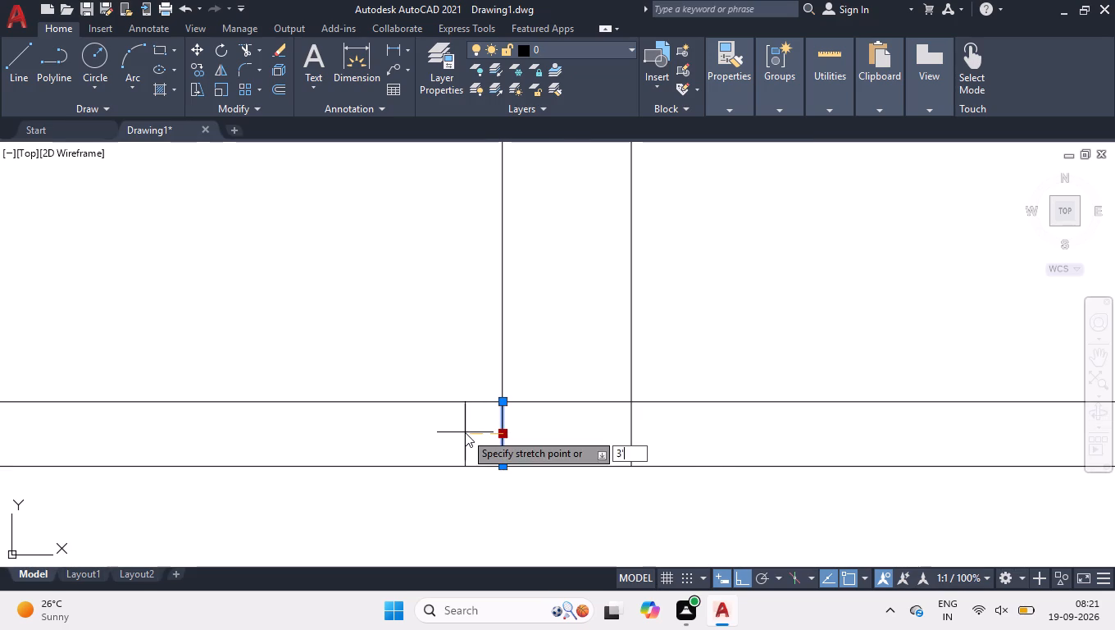
key("Return")
right_click(461, 431)
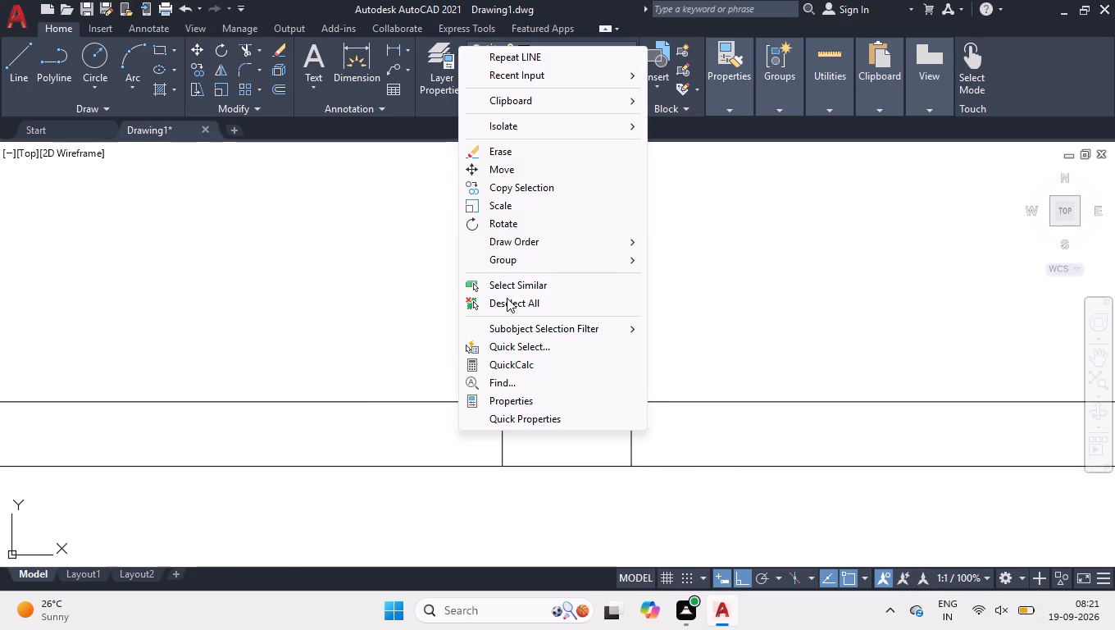
left_click(507, 297)
Trim the horizontal wall's lines between each short line and the central wall to open doorways on both sides.
scroll(510, 309, "down", 2)
scroll(568, 365, "down", 3)
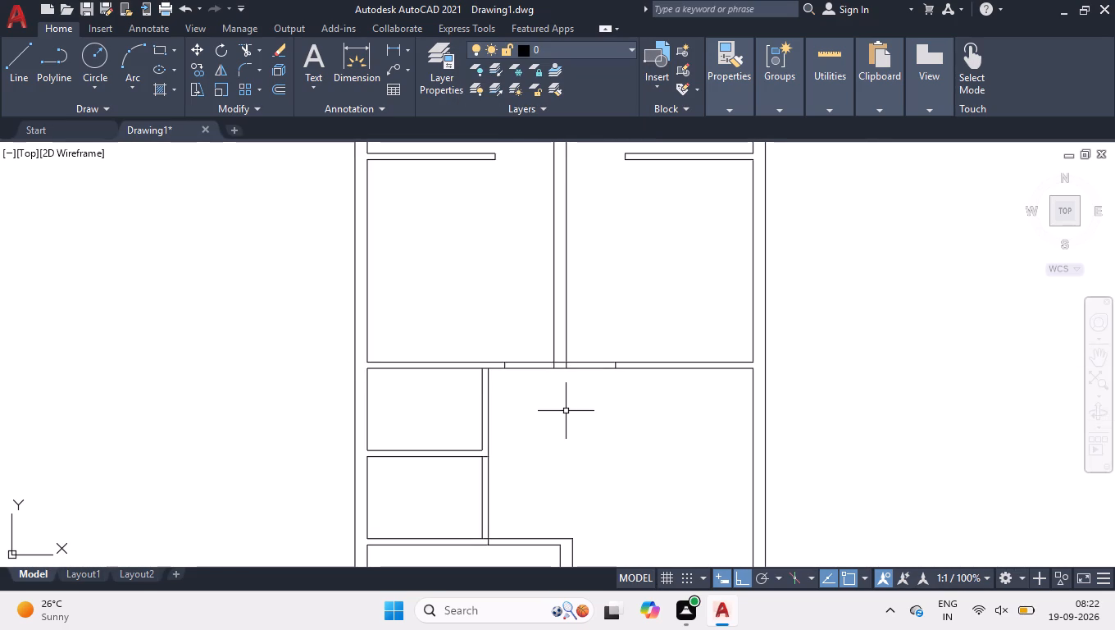
type("tr")
key("space")
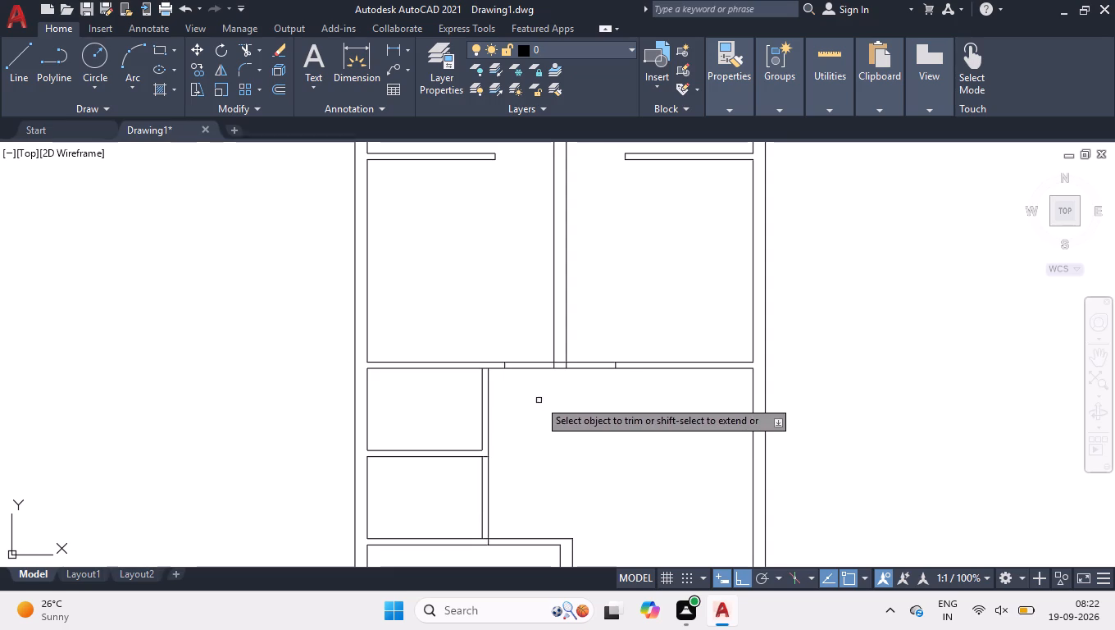
left_click(539, 399)
left_click(542, 313)
left_click(600, 353)
left_click(617, 436)
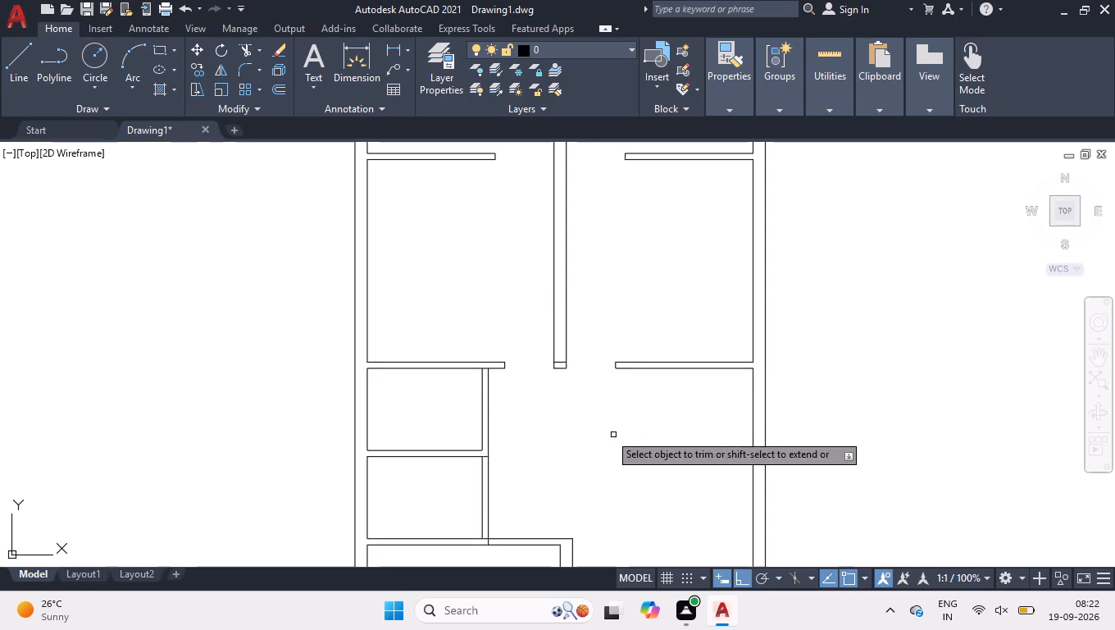
Trim the leftover horizontal line crossing the lower end of the central wall.
scroll(548, 370, "up", 6)
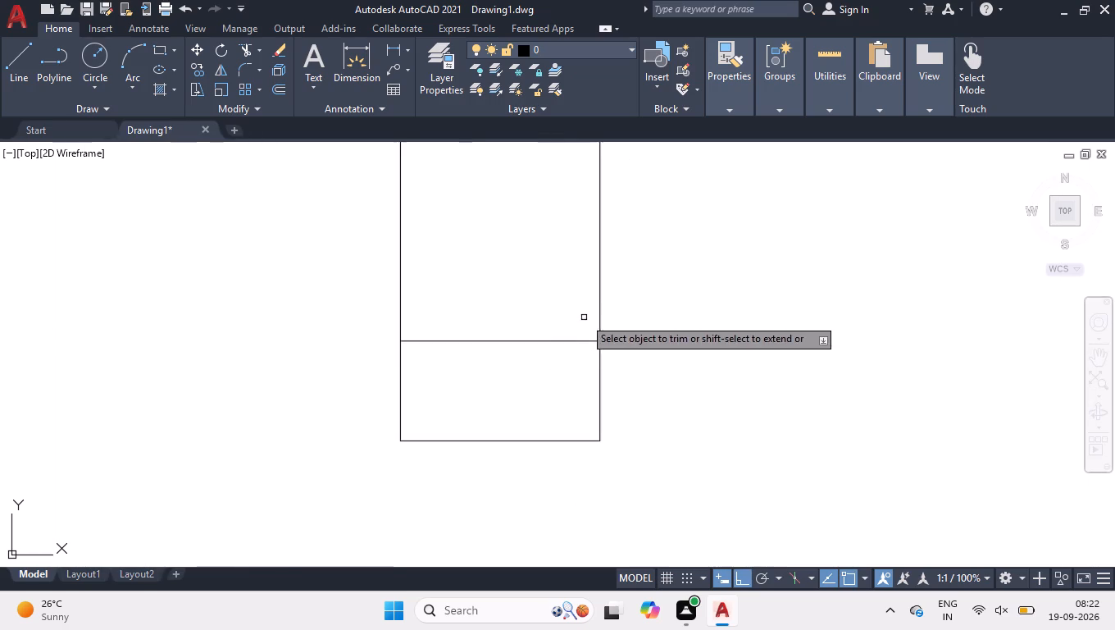
left_click(581, 324)
left_click(565, 350)
key("space")
scroll(549, 320, "down", 4)
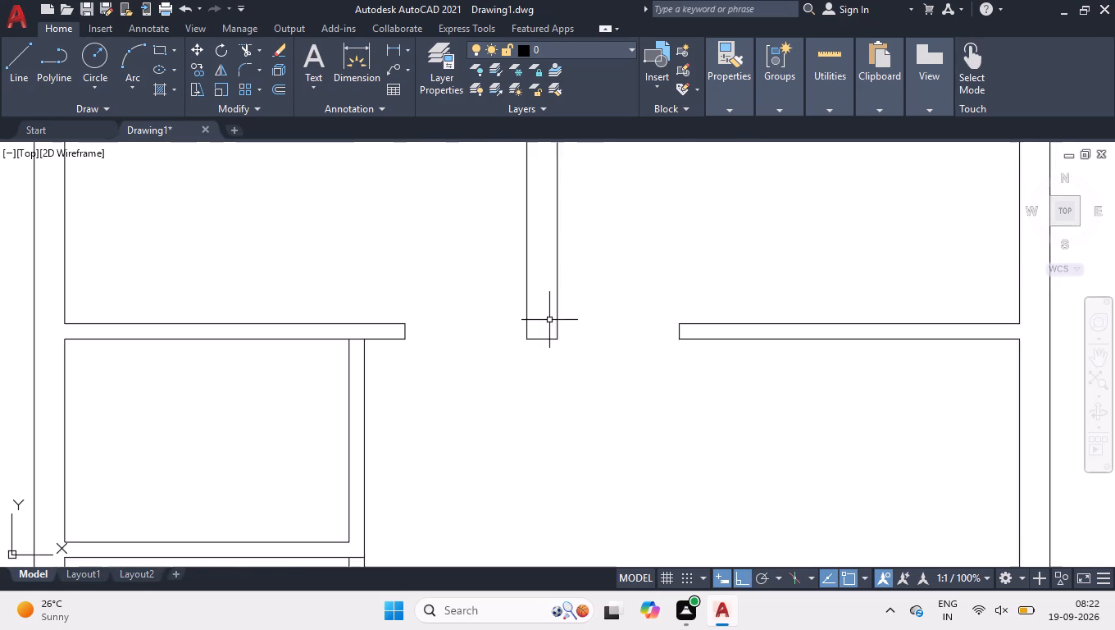
Trim the horizontal wall's lower line where the upper small left room's right-hand partition meets it.
scroll(549, 320, "down", 4)
scroll(459, 336, "up", 2)
scroll(594, 404, "up", 1)
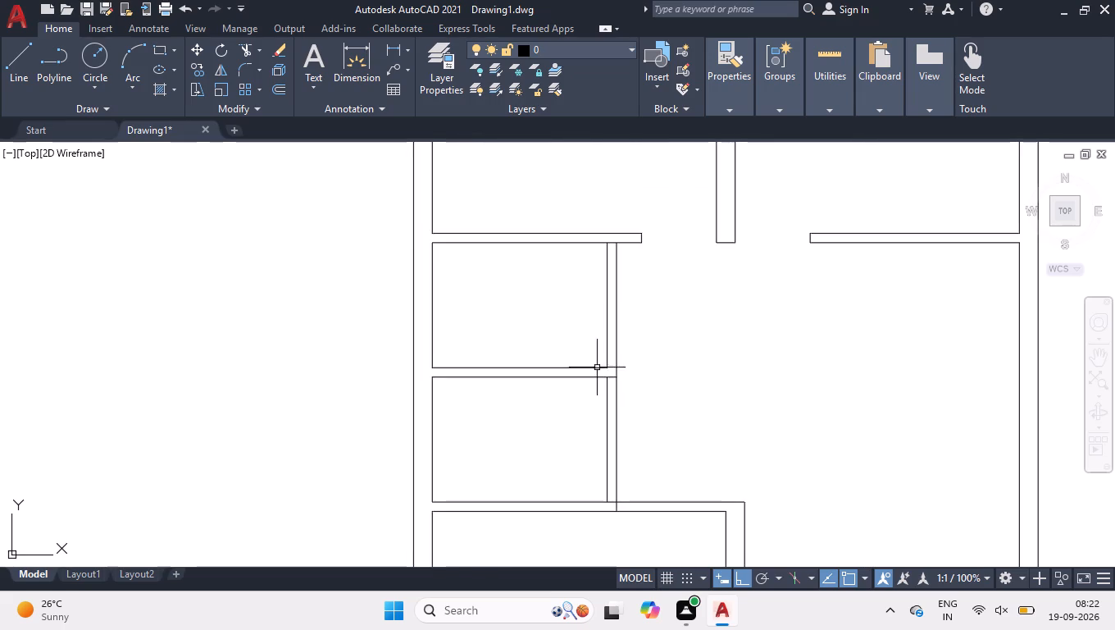
scroll(597, 357, "up", 2)
scroll(598, 365, "down", 1)
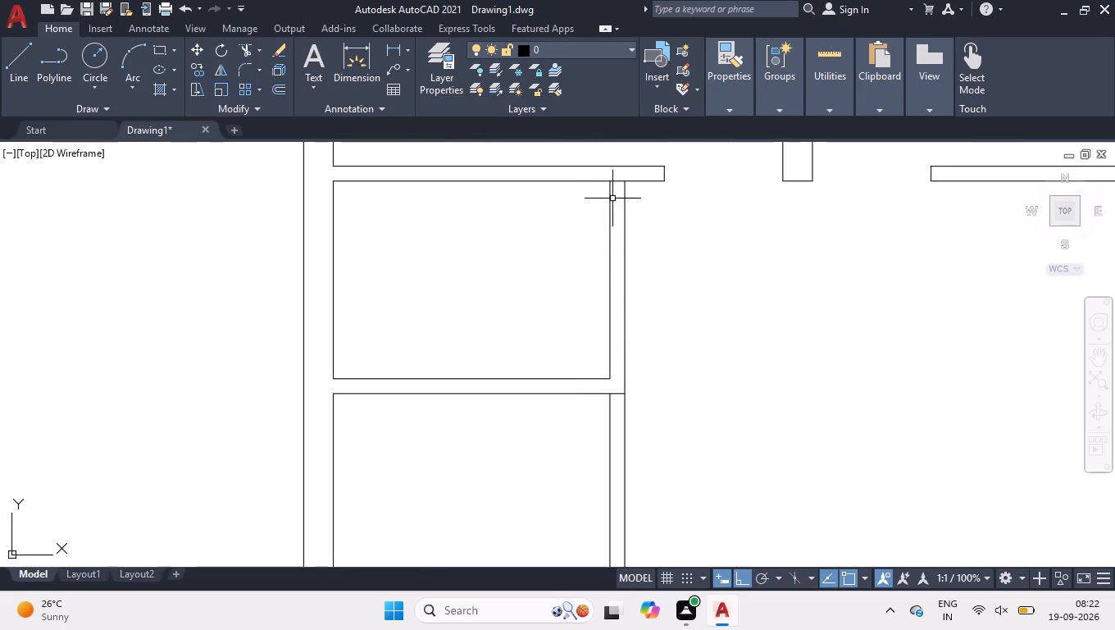
key("t")
key("r")
key("space")
left_click(620, 180)
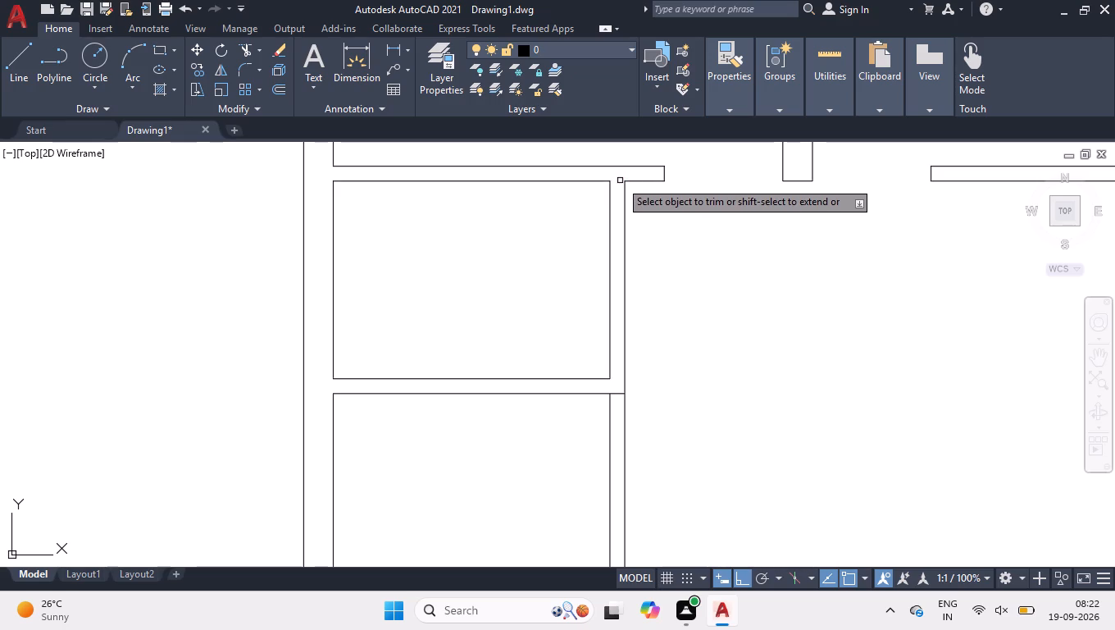
key("space")
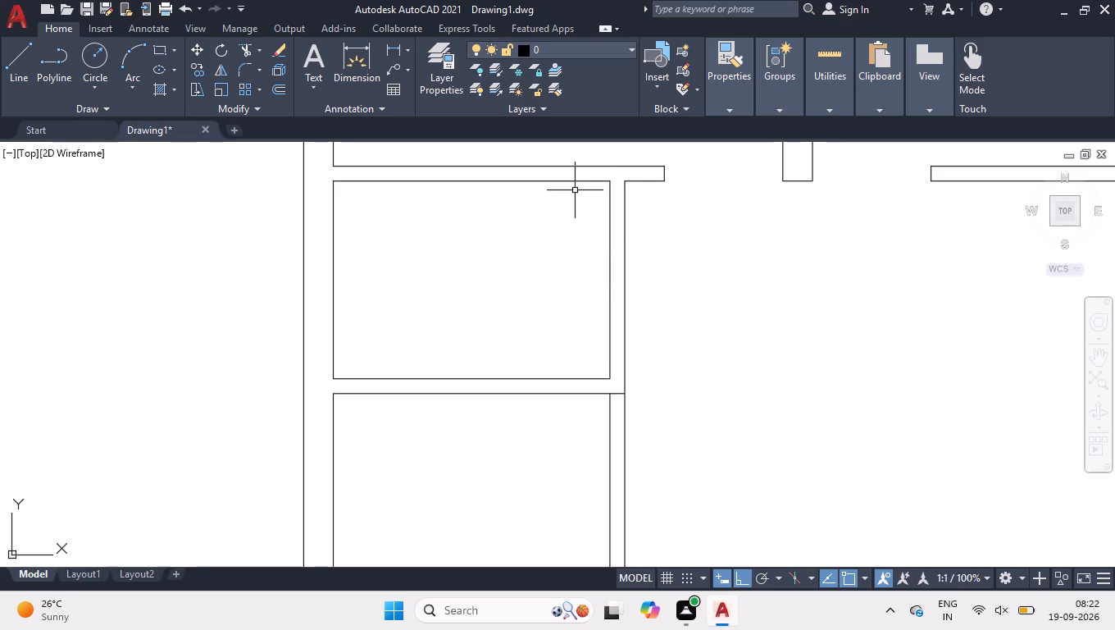
Draw a 4.5" short line across the top of the upper small room's right-hand partition.
scroll(573, 174, "up", 1)
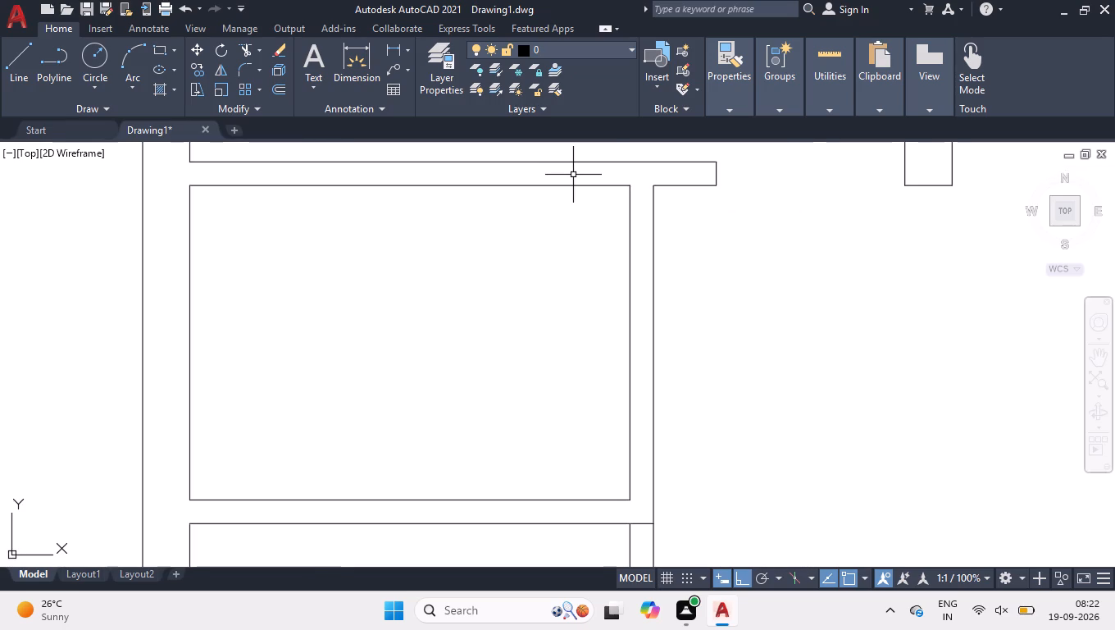
key("l")
key("Return")
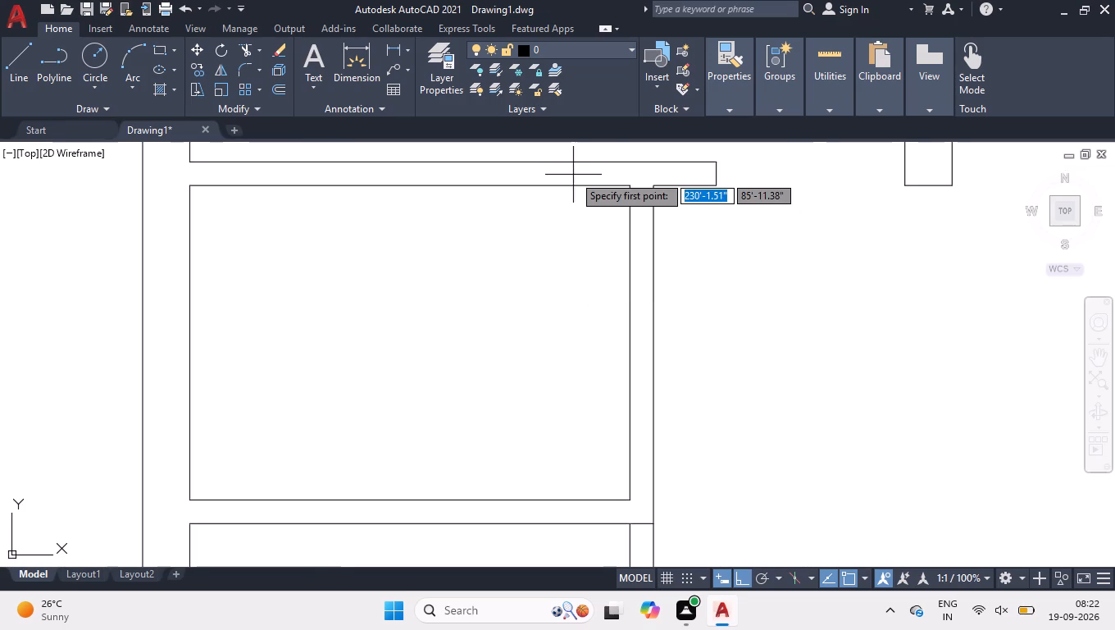
left_click(626, 184)
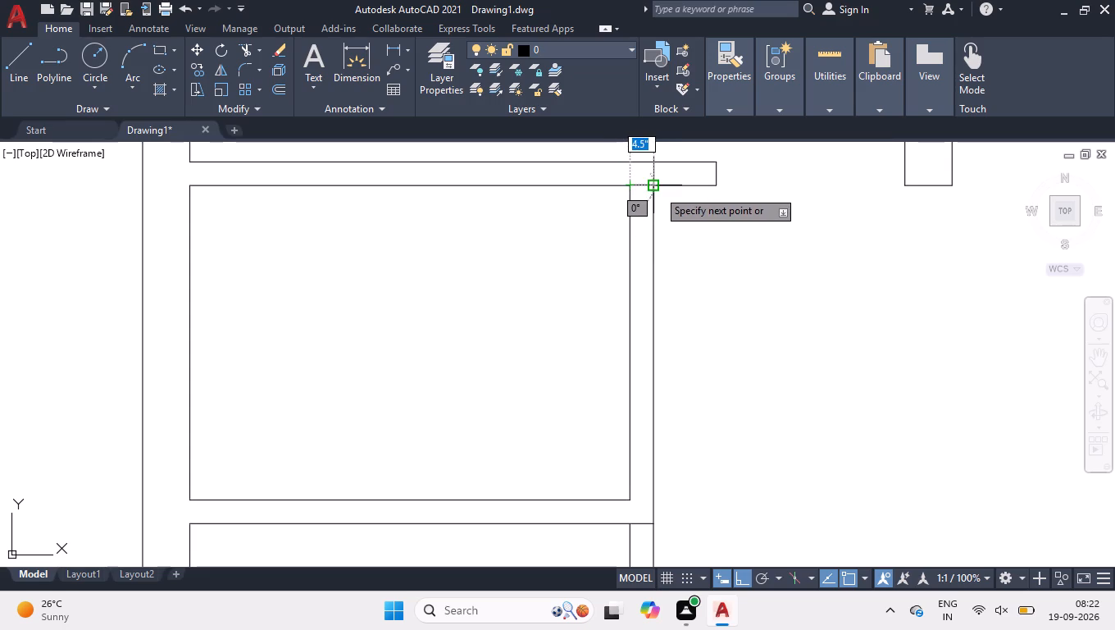
left_click(658, 189)
key("space")
Move the new short line 2'6" down along the partition.
left_click_drag(610, 170, 618, 176)
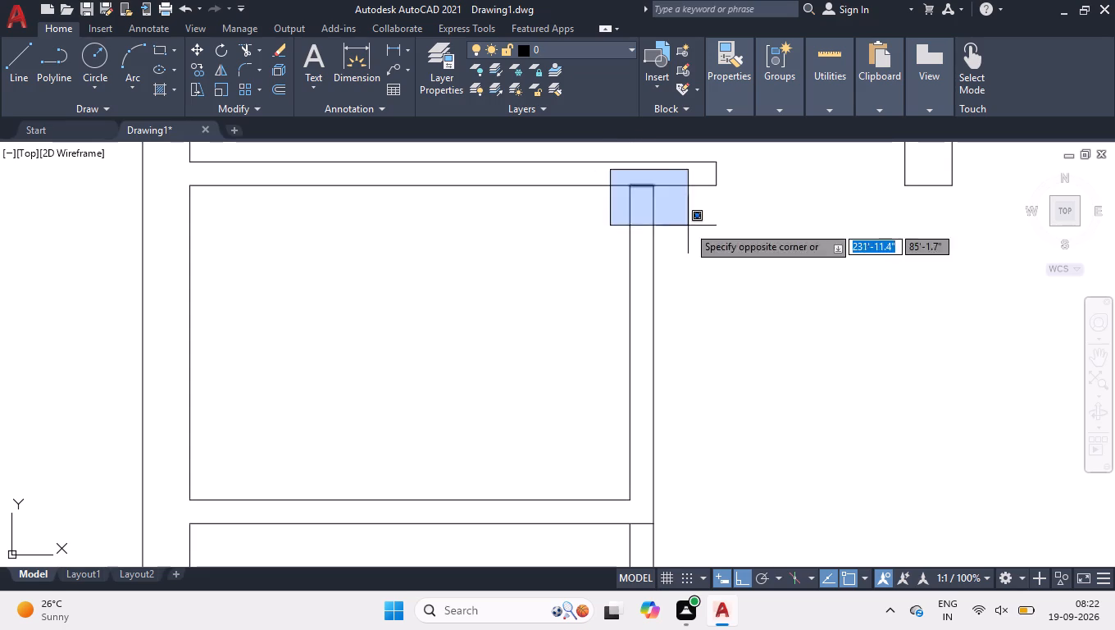
left_click(688, 226)
scroll(609, 172, "up", 2)
left_click(689, 205)
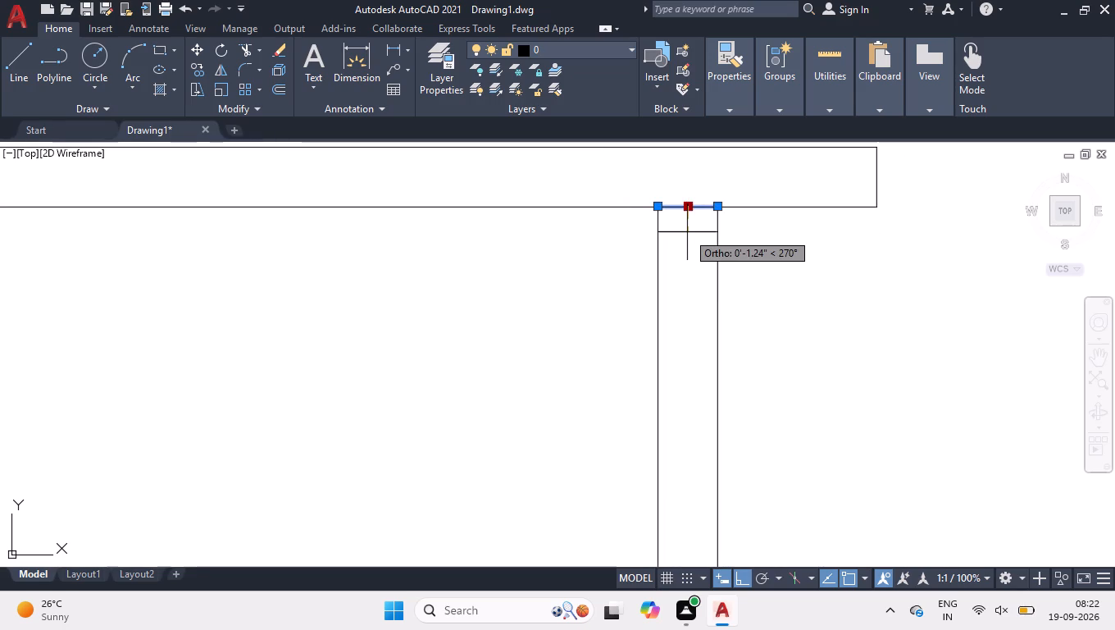
type("2'")
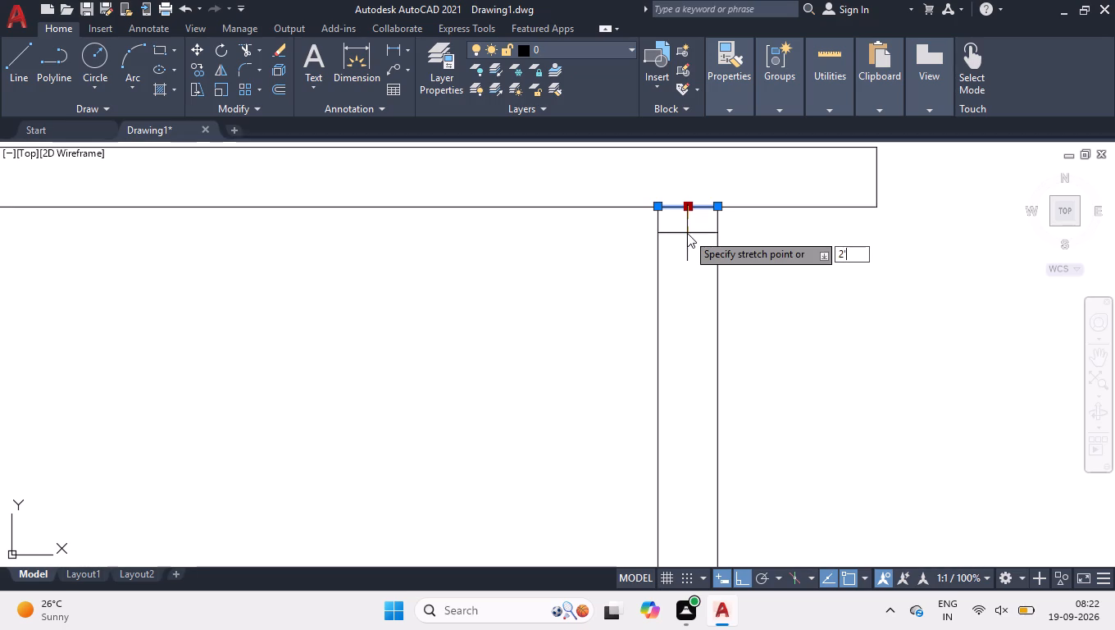
key("6")
key("Return")
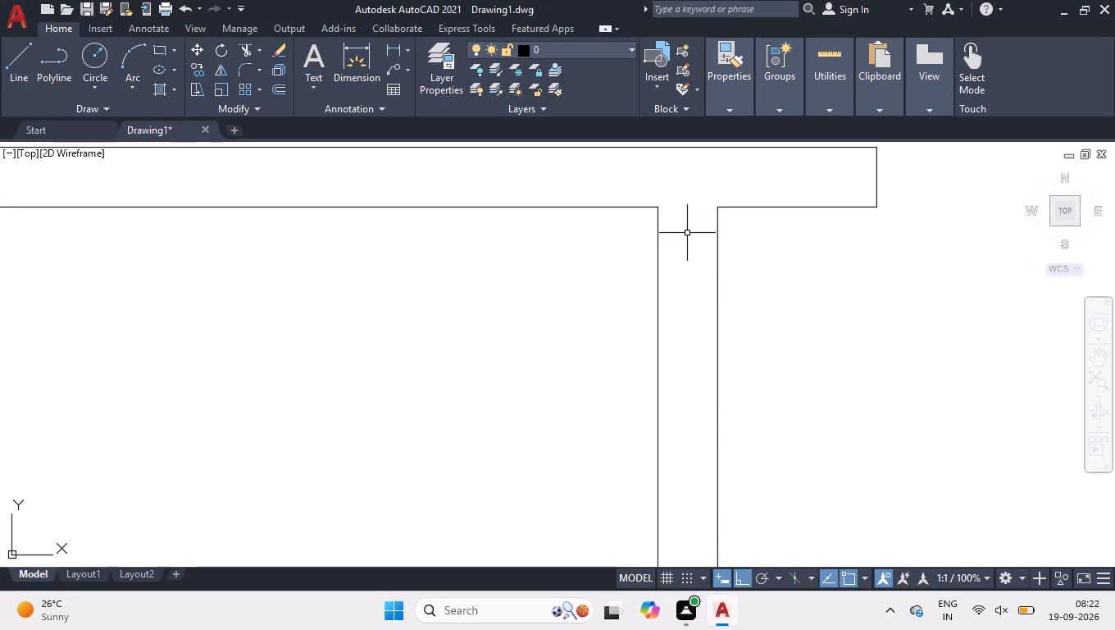
Stretch the horizontal wall's lower line to the partition's outer face to close the junction gap, and clear the selection.
left_click(645, 203)
left_click(624, 216)
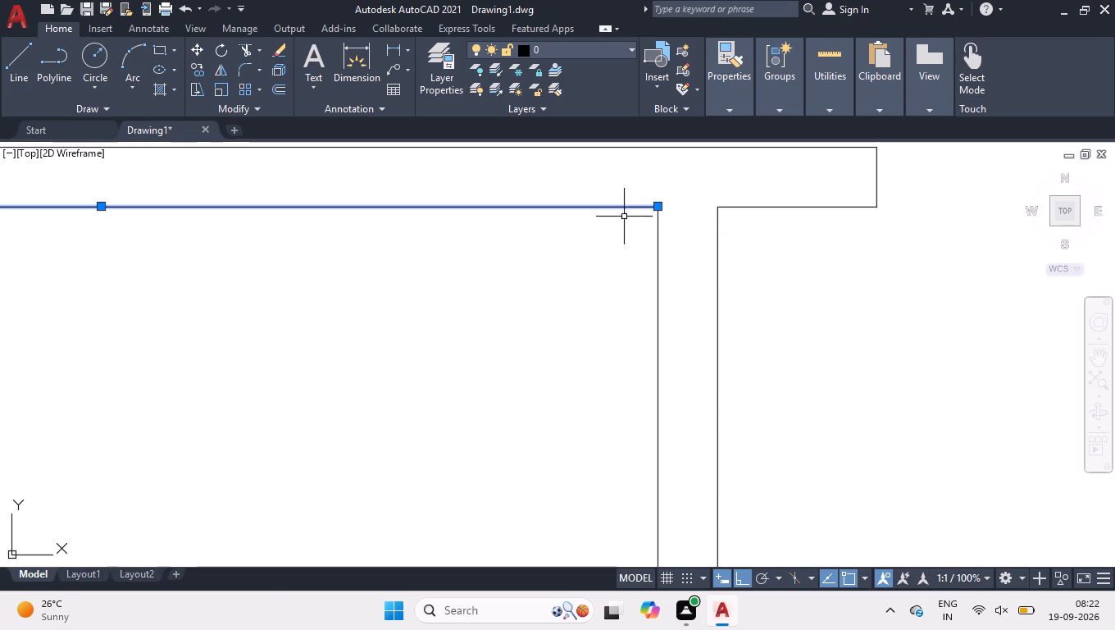
left_click(658, 207)
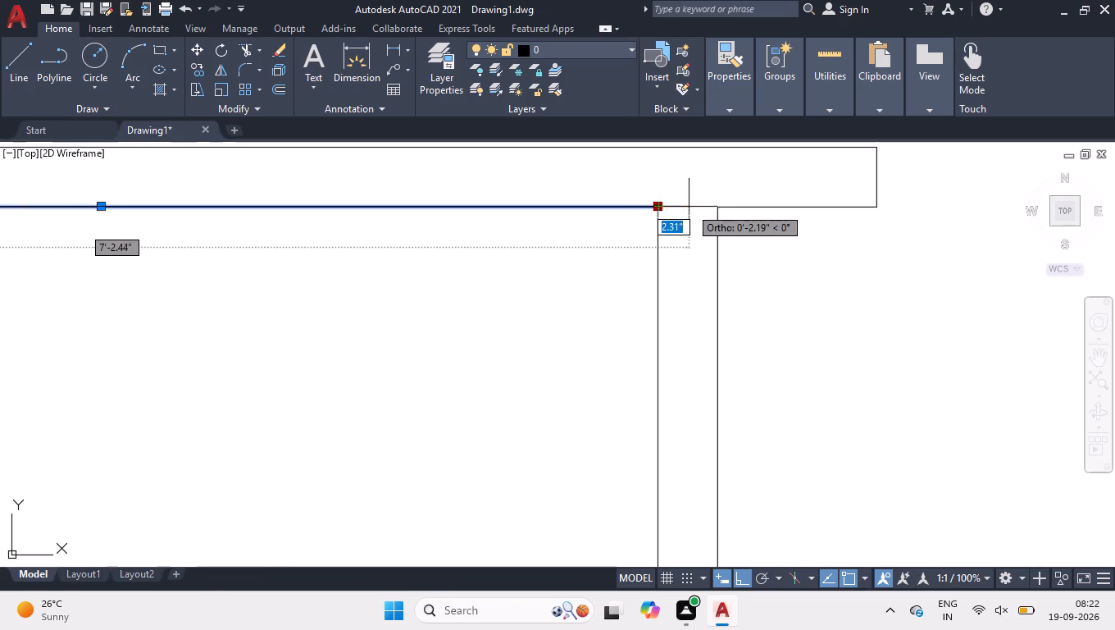
left_click(715, 210)
right_click(676, 276)
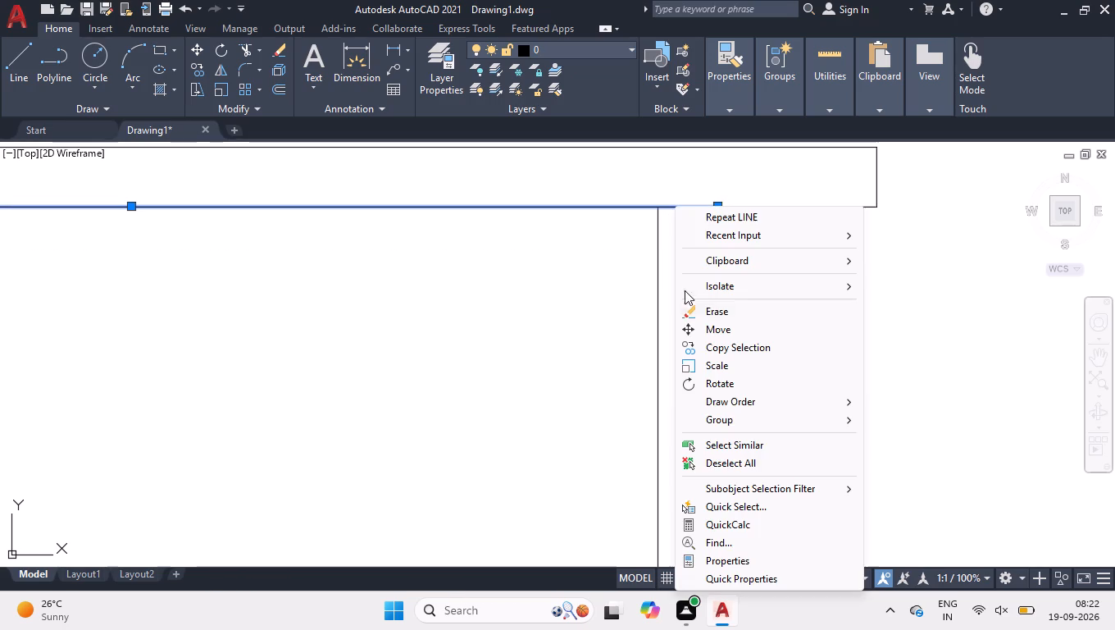
left_click(713, 459)
Trim the inner line of the upper small room's right-hand partition between the horizontal wall and the short line.
scroll(582, 217, "down", 3)
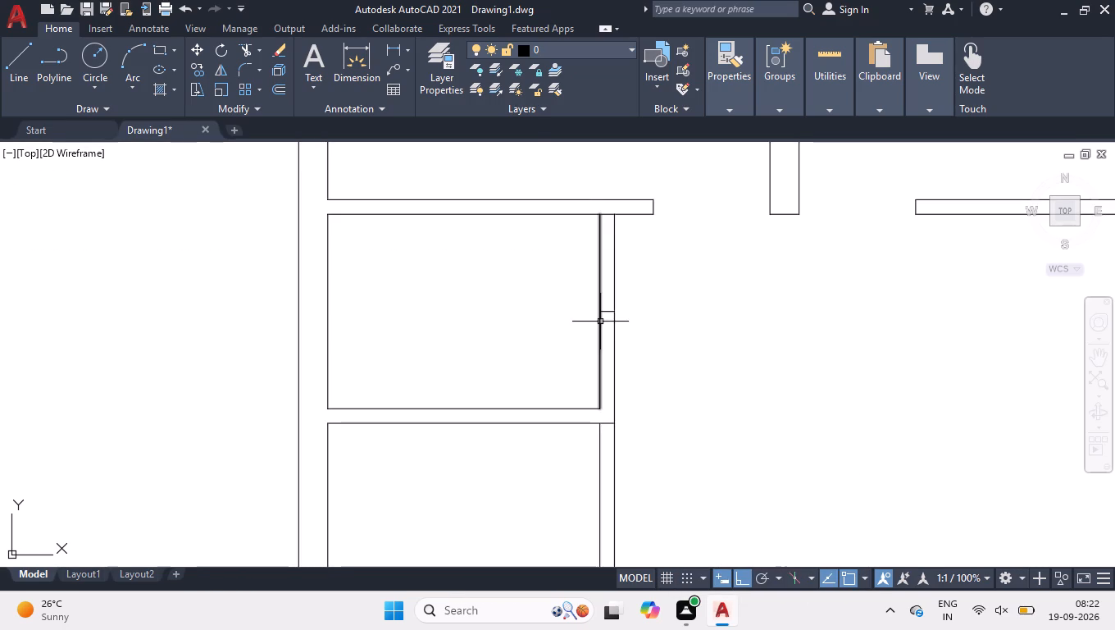
scroll(594, 299, "up", 1)
key("t")
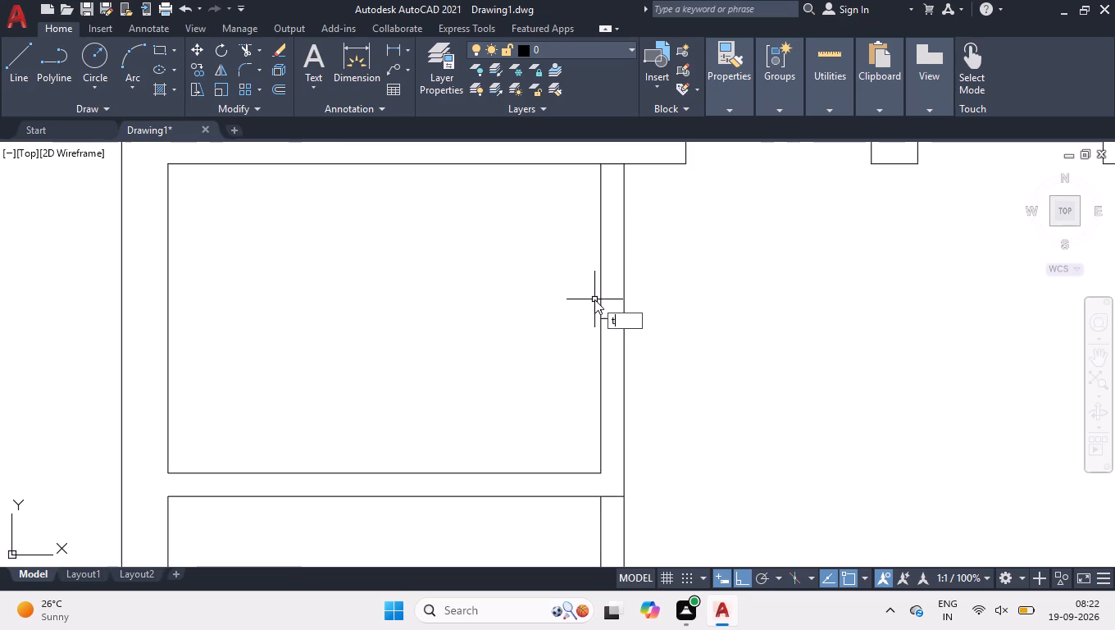
type("r")
key("space")
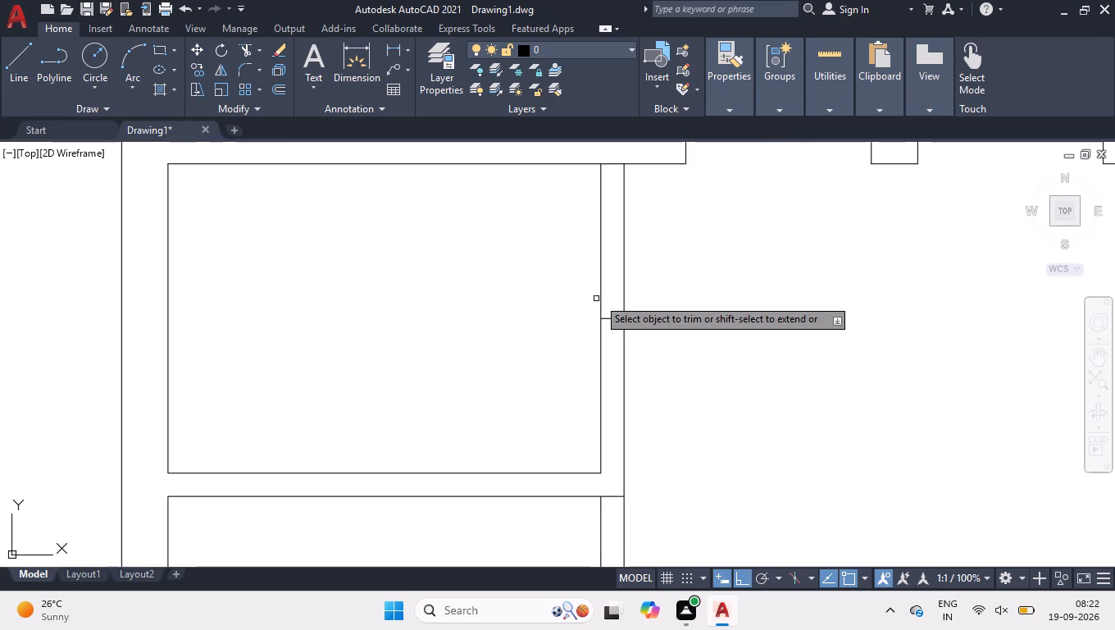
left_click(603, 286)
left_click(594, 290)
key("space")
scroll(586, 238, "down", 2)
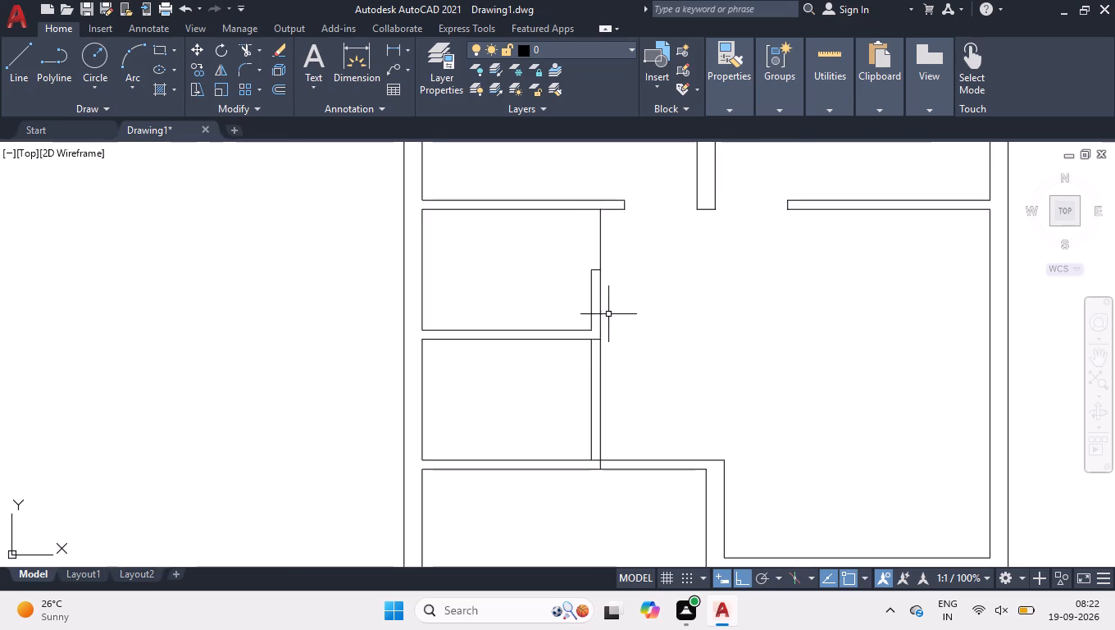
Trim the line crossing the right-hand partition where the wall between the two small left rooms meets it.
scroll(603, 326, "up", 2)
key("space")
left_click(583, 372)
left_click(585, 347)
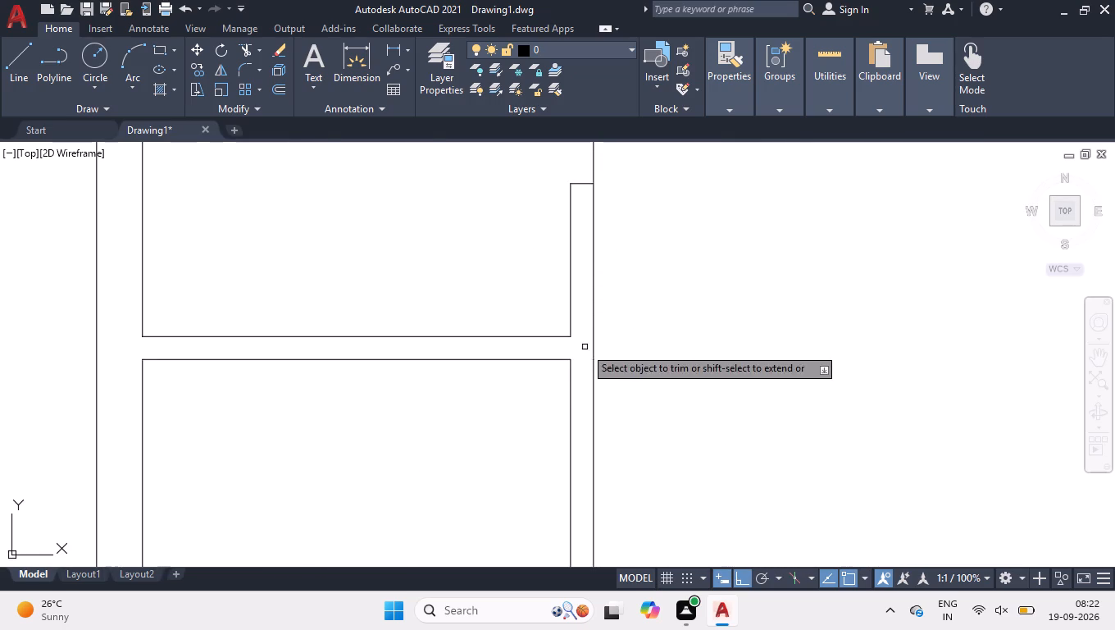
key("space")
Trim both leftover line segments where the right-hand partition meets the wall below the lower small room.
scroll(646, 282, "down", 3)
scroll(628, 362, "up", 3)
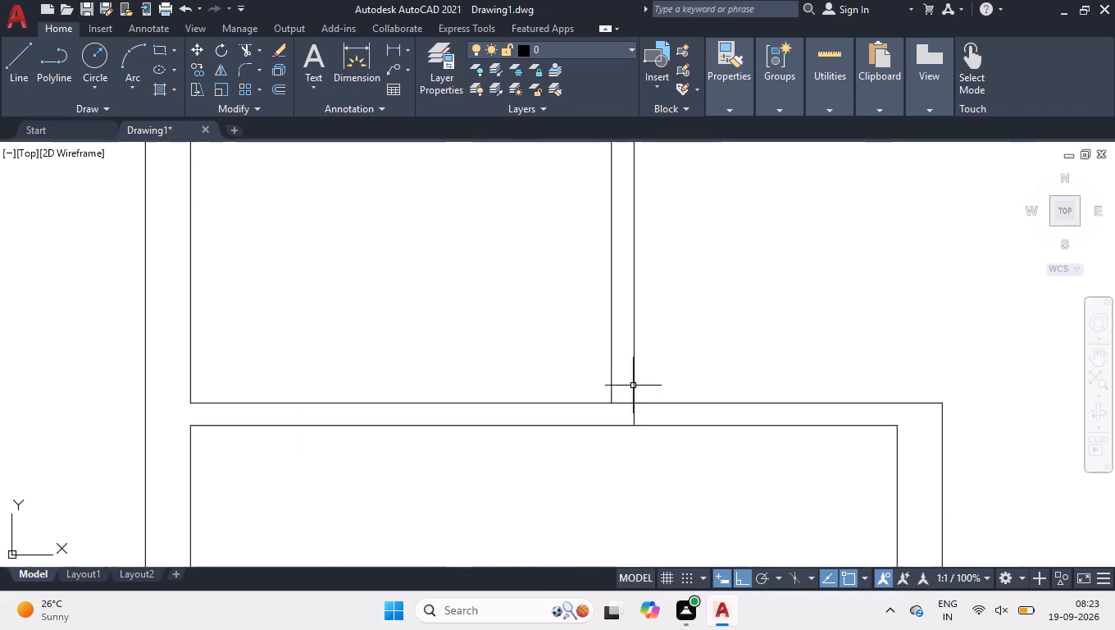
scroll(626, 412, "up", 4)
key("space")
left_click(565, 343)
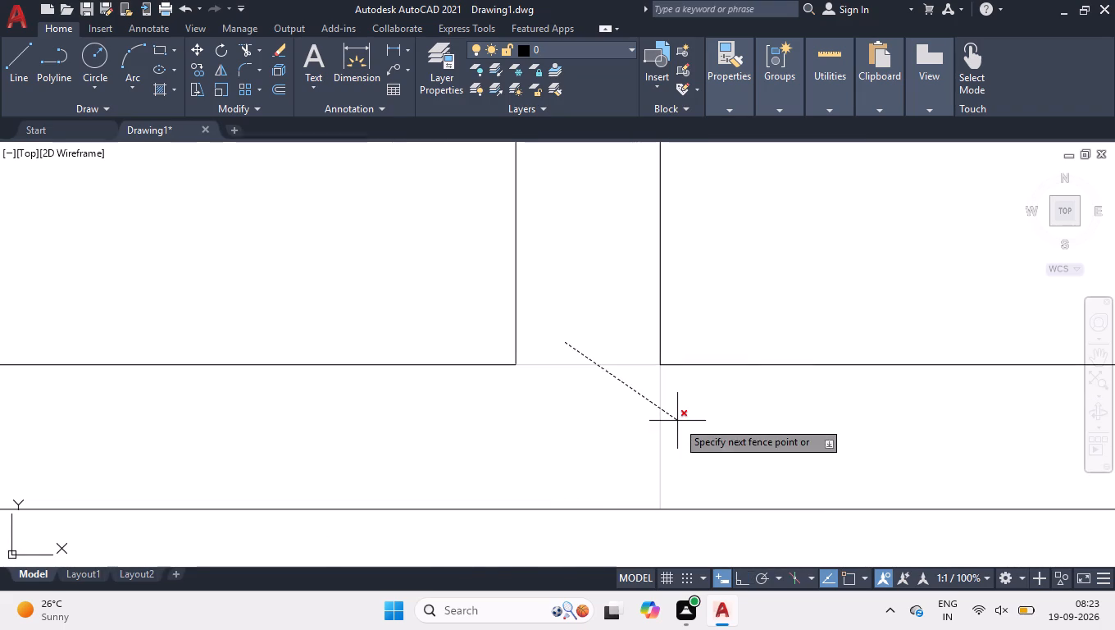
left_click(679, 421)
key("space")
Stretch both lines of the lower small room's right-hand partition down to the lower line of the wall below, and clear the selection.
scroll(639, 374, "down", 8)
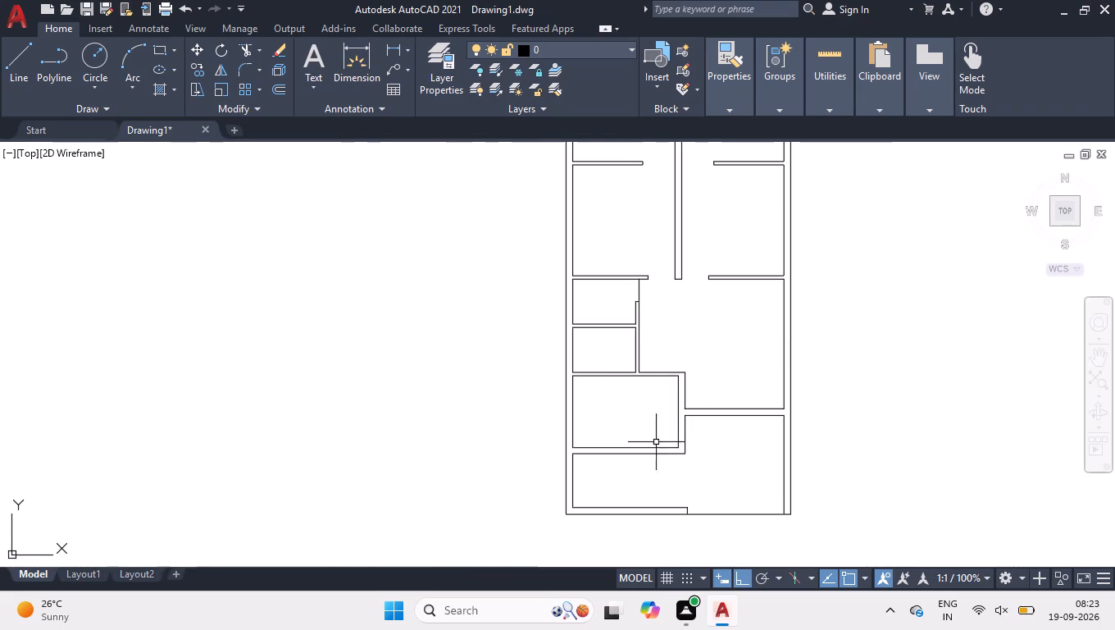
scroll(618, 378, "up", 3)
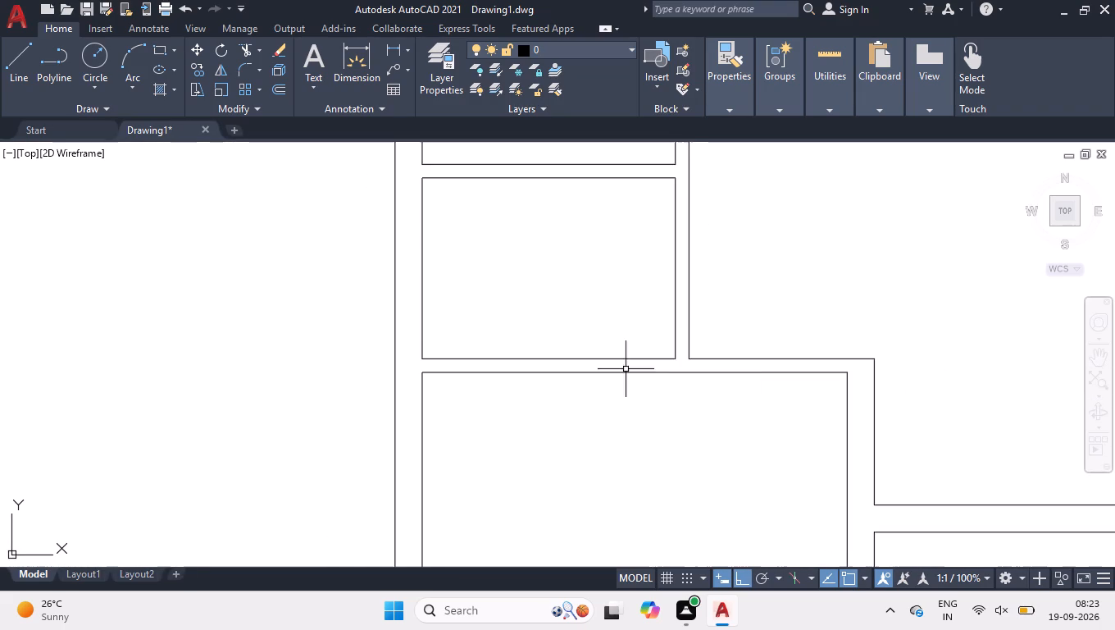
left_click(694, 301)
left_click(665, 314)
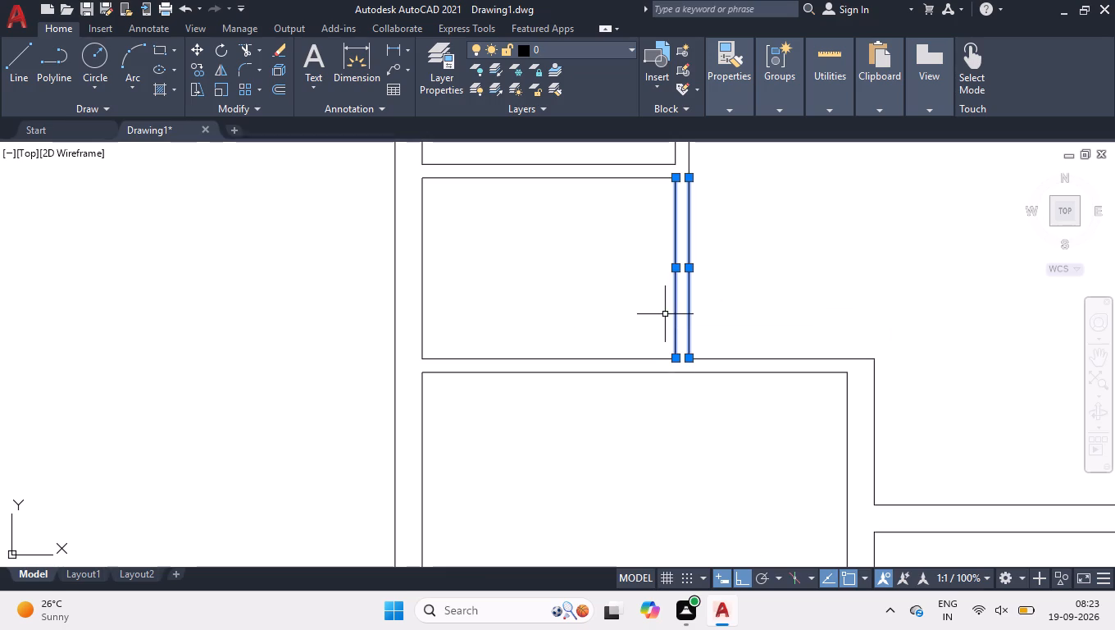
left_click(690, 359)
left_click(690, 370)
scroll(676, 353, "up", 2)
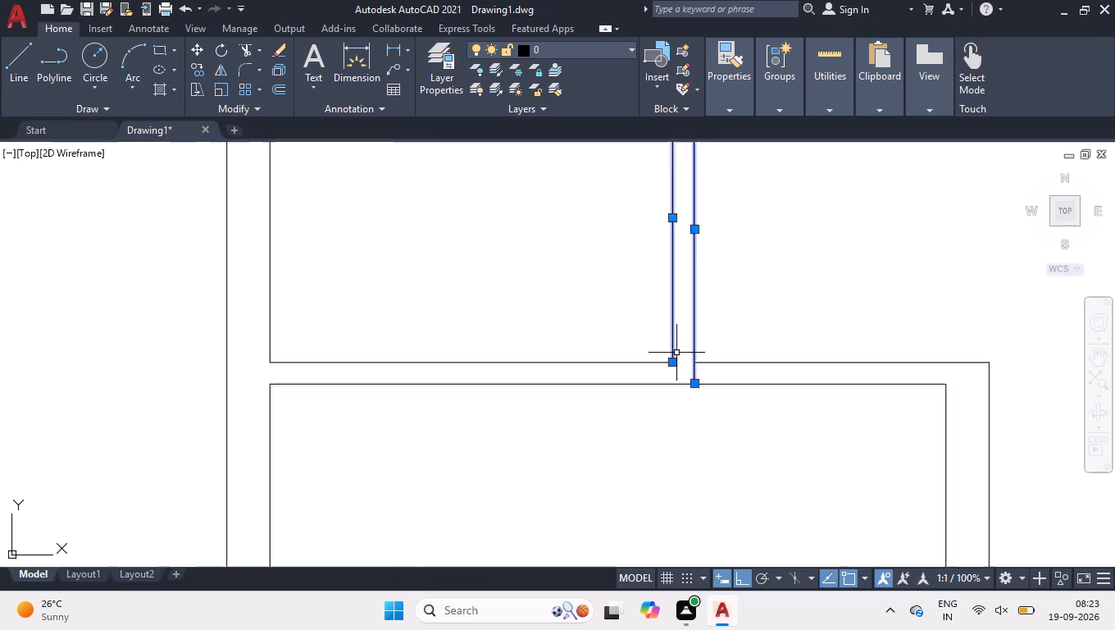
scroll(676, 353, "up", 1)
left_click(665, 381)
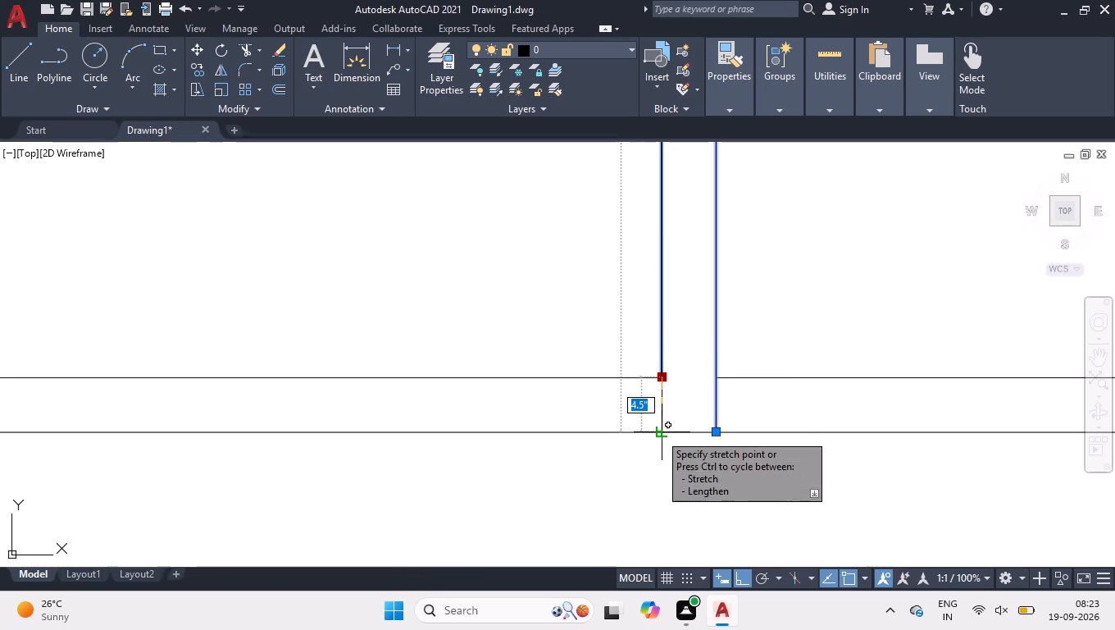
left_click(658, 429)
right_click(605, 336)
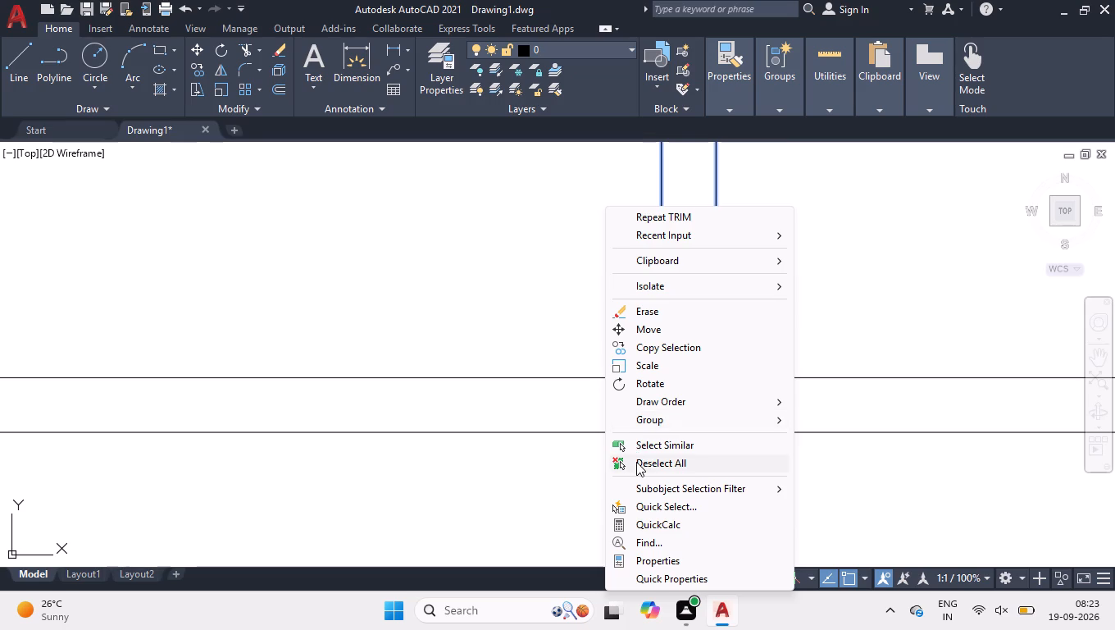
left_click(636, 462)
Draw a 4.5" line across the wall below the lower small room, in line with the partition's left face.
scroll(639, 353, "down", 3)
scroll(703, 419, "down", 1)
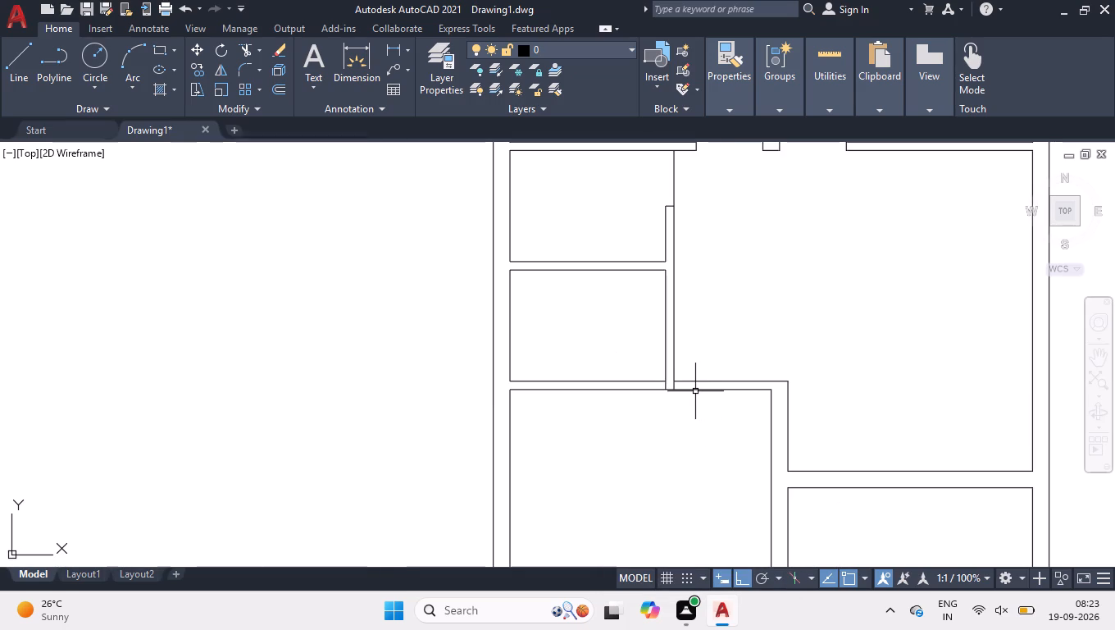
key("l")
key("Return")
scroll(692, 390, "up", 3)
scroll(504, 388, "up", 2)
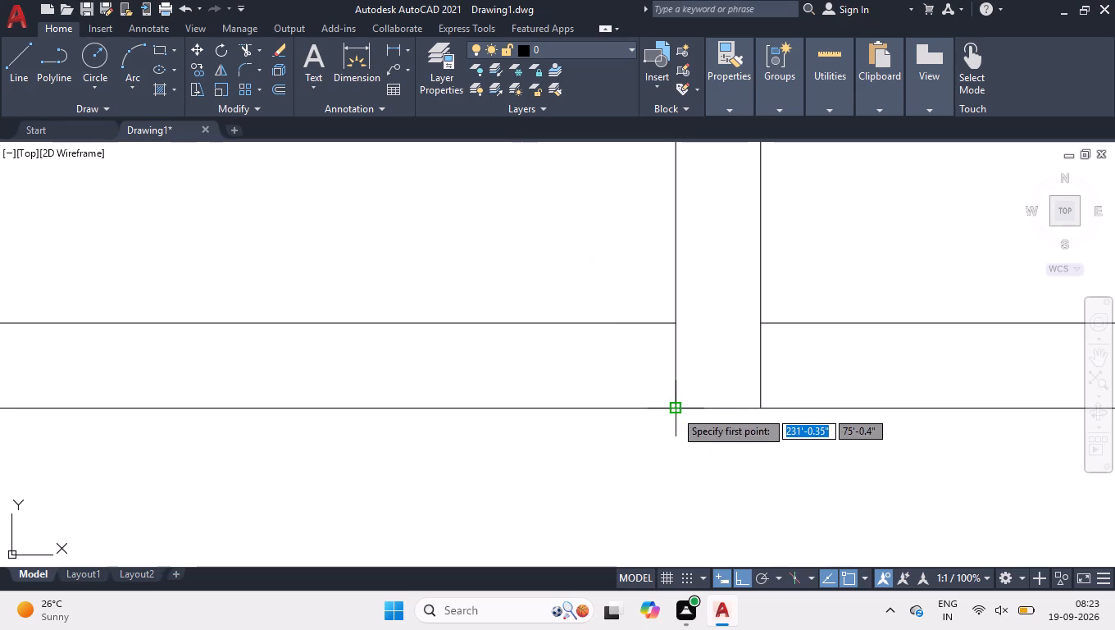
left_click(675, 410)
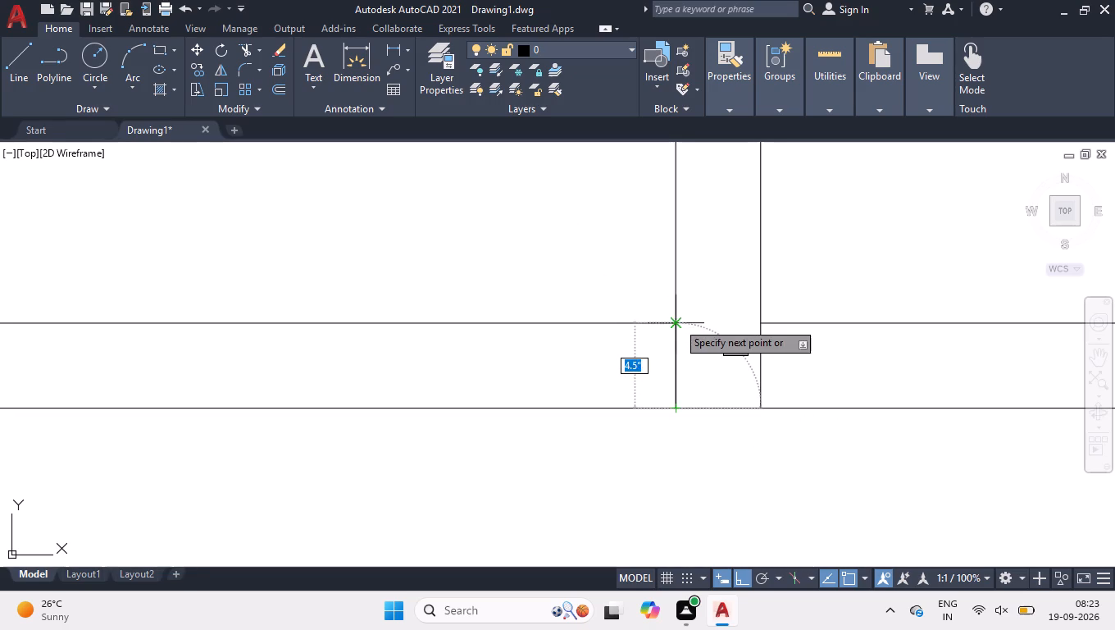
left_click(677, 322)
key("space")
Move the short cross line 2'6" left along the wall as a door jamb, and clear the selection.
left_click(653, 289)
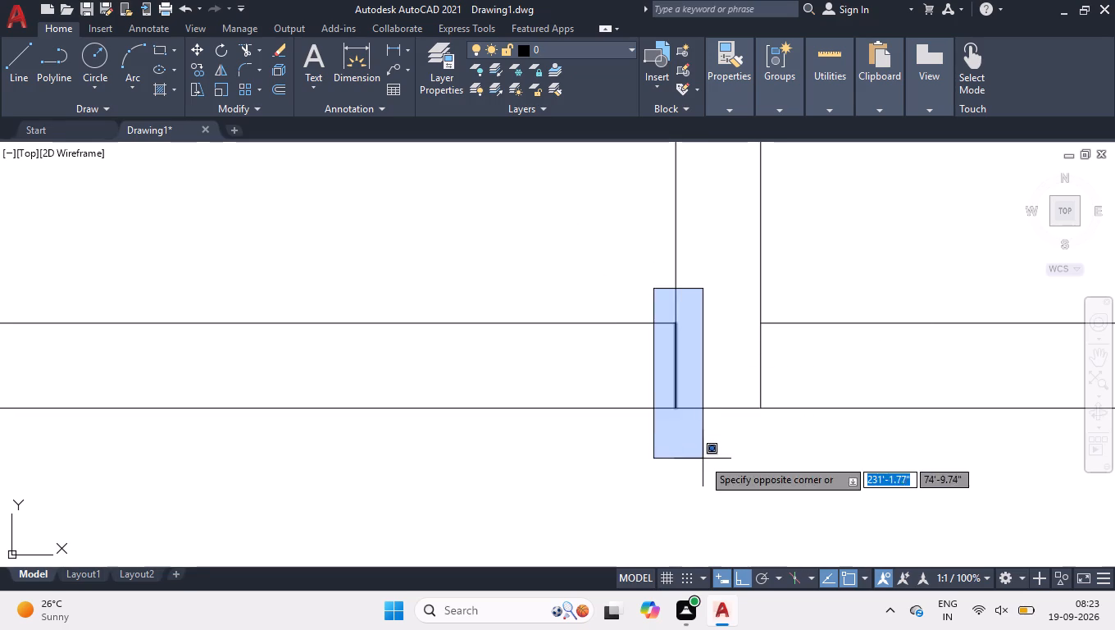
left_click(703, 459)
left_click(676, 369)
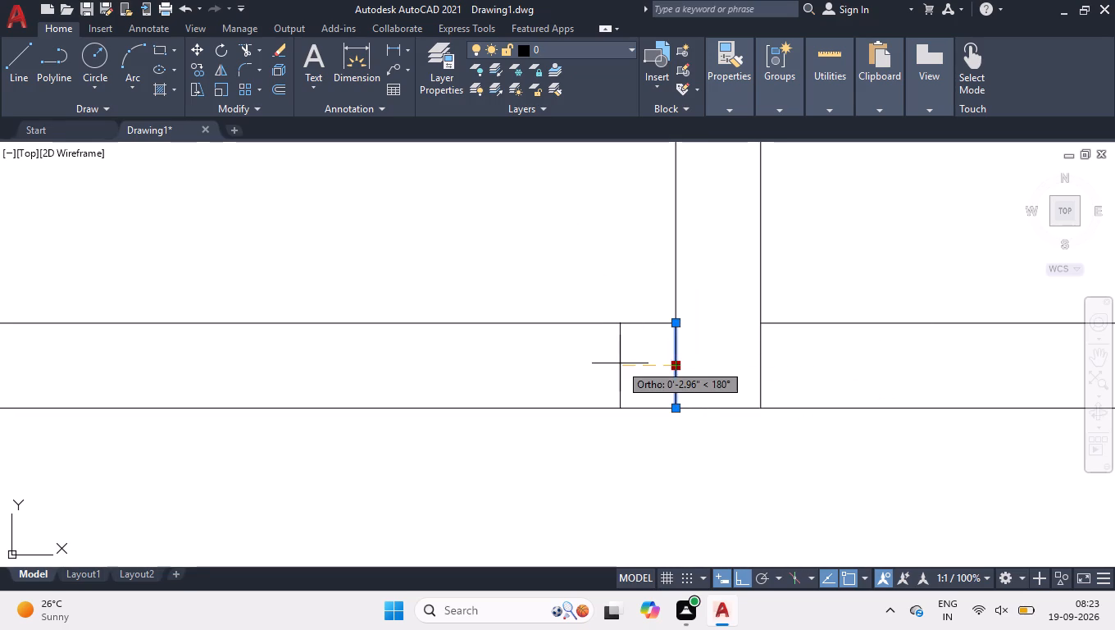
type("2'6")
key("Return")
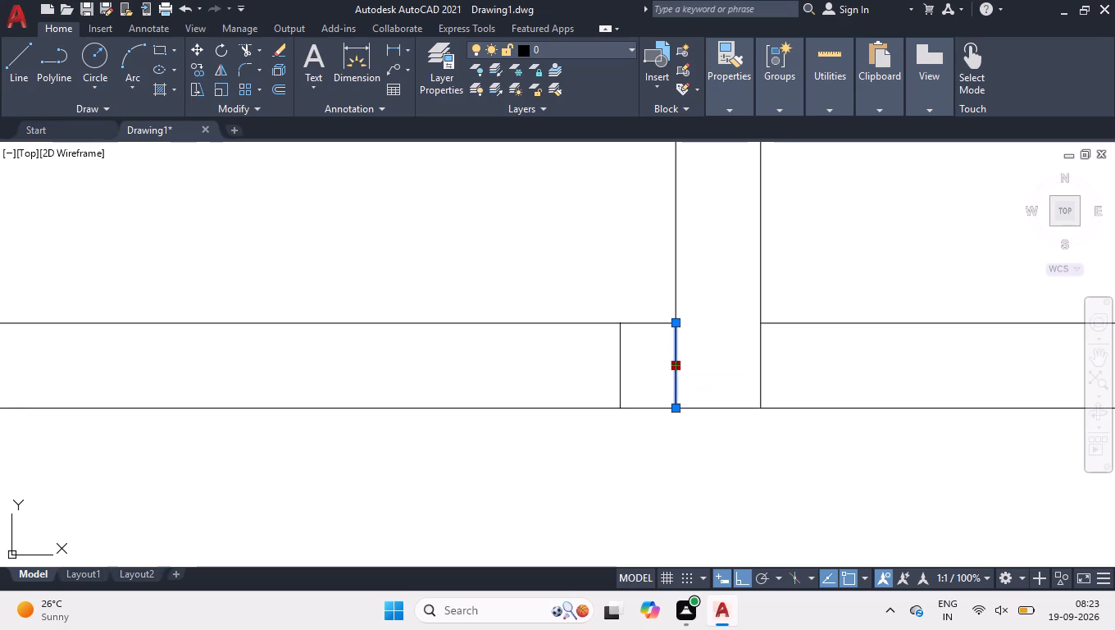
right_click(619, 363)
left_click(654, 469)
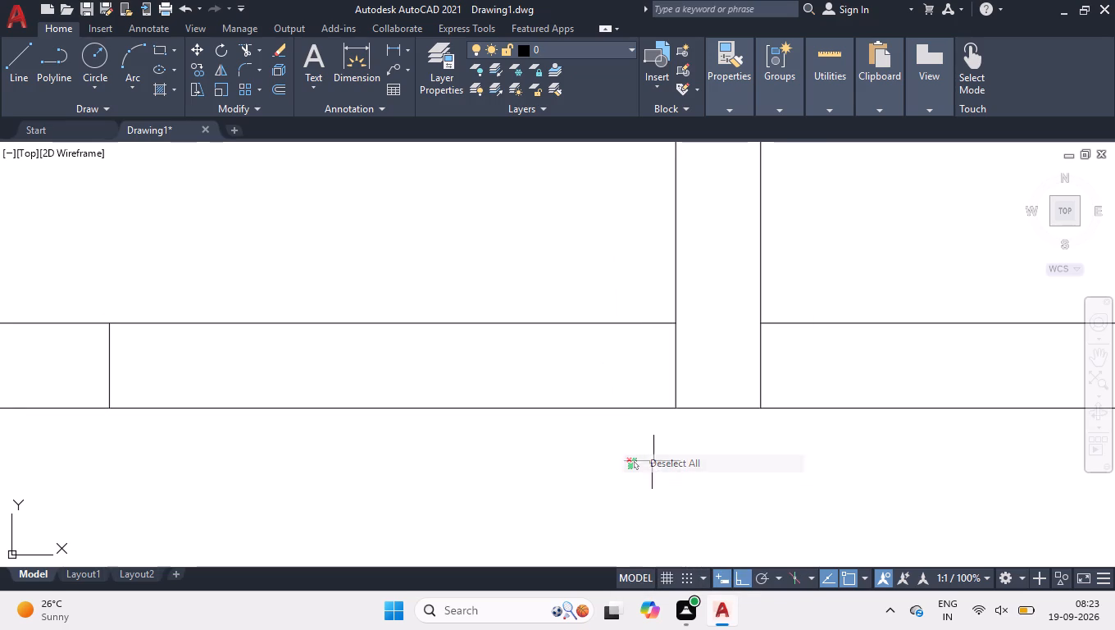
Trim both wall lines between the jamb line and the partition to open the lower small room's doorway.
type("tr")
key("space")
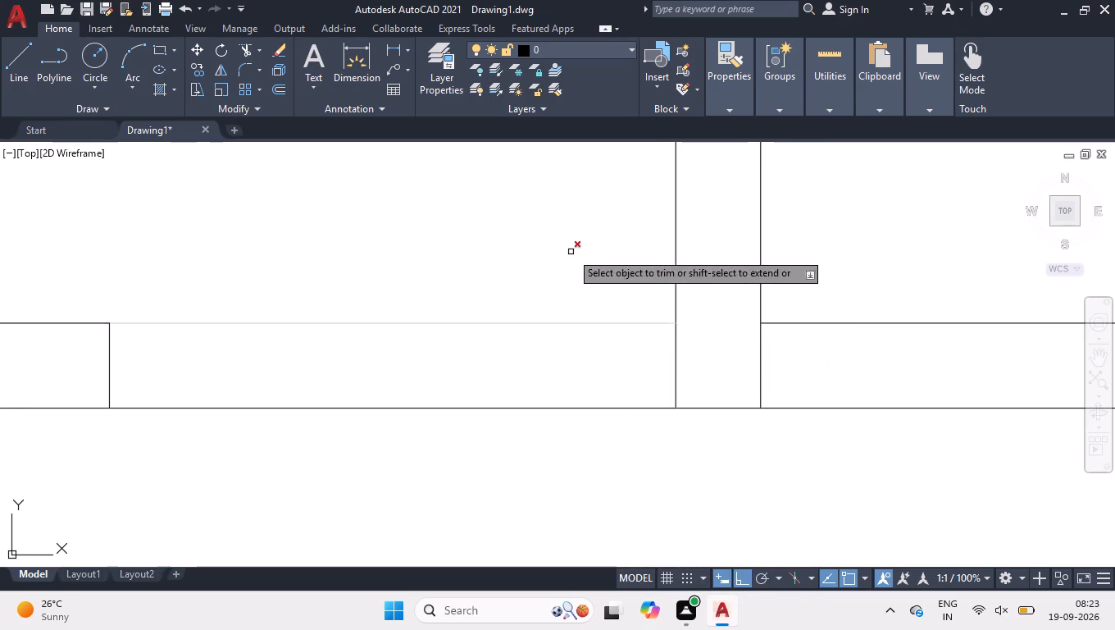
left_click(571, 251)
left_click(435, 533)
key("space")
Draw a 4.5" line across the horizontal wall stub, in line with the partition's right face.
scroll(435, 413, "down", 3)
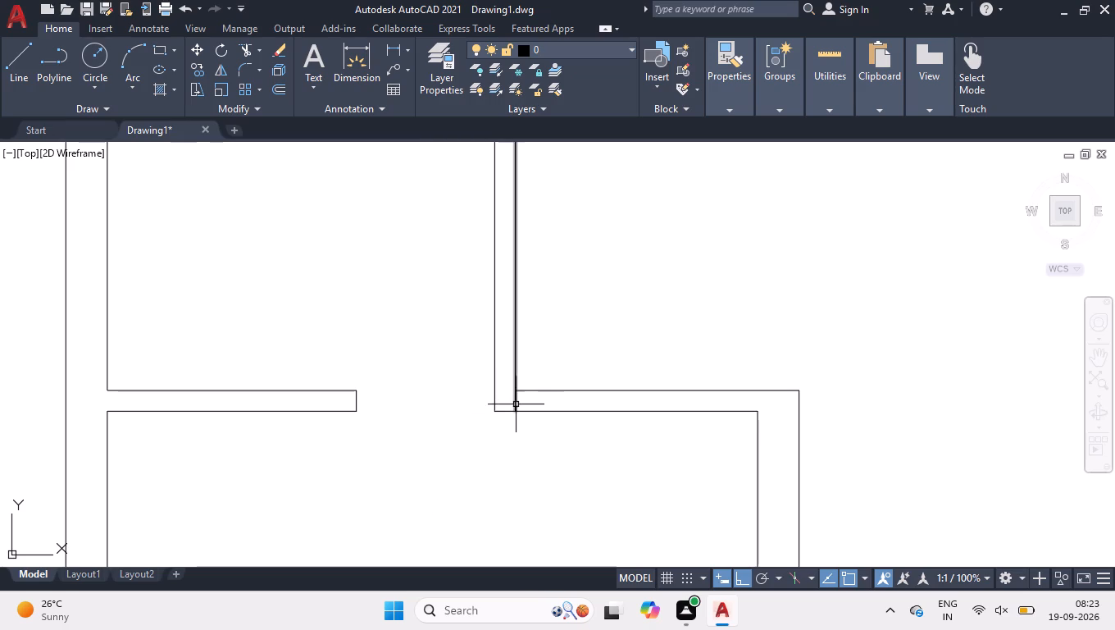
scroll(509, 385, "up", 2)
scroll(515, 412, "down", 3)
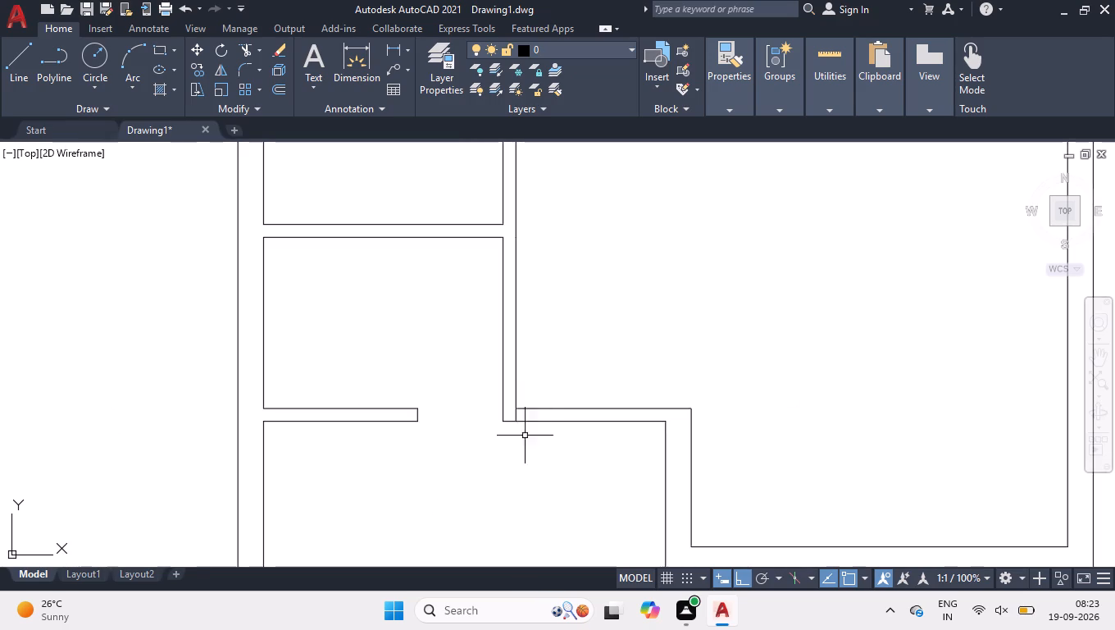
scroll(549, 455, "up", 2)
key("l")
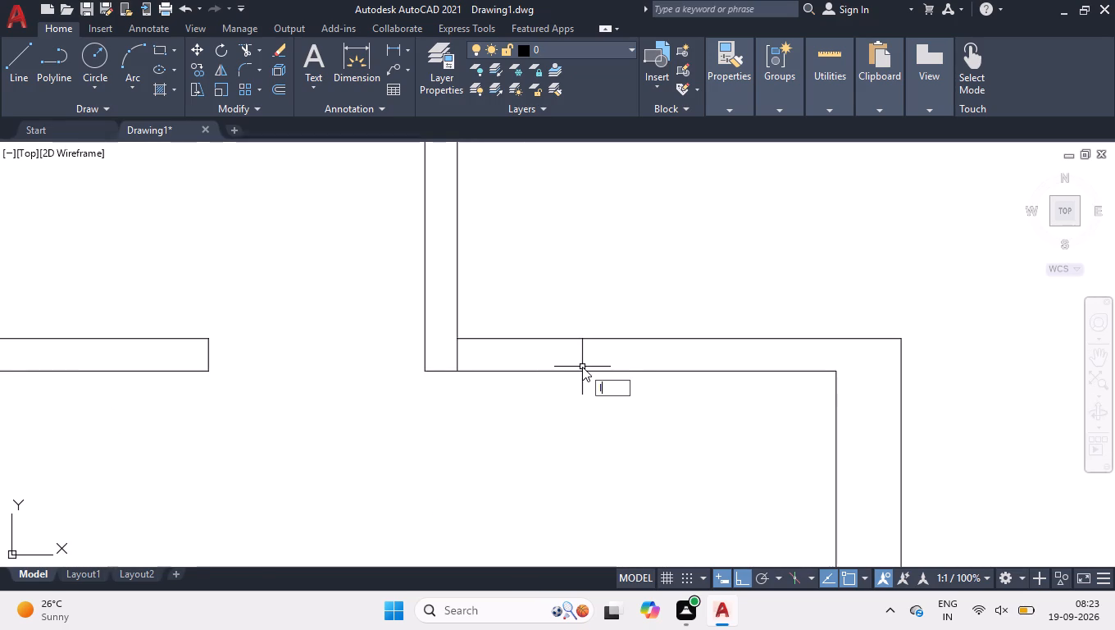
key("Return")
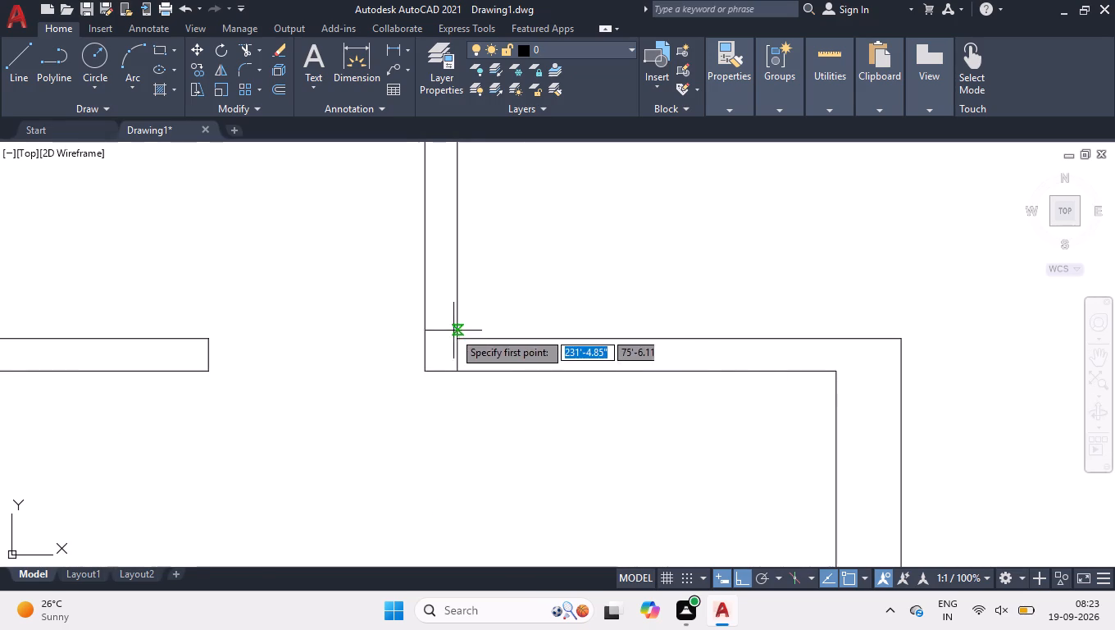
left_click(462, 337)
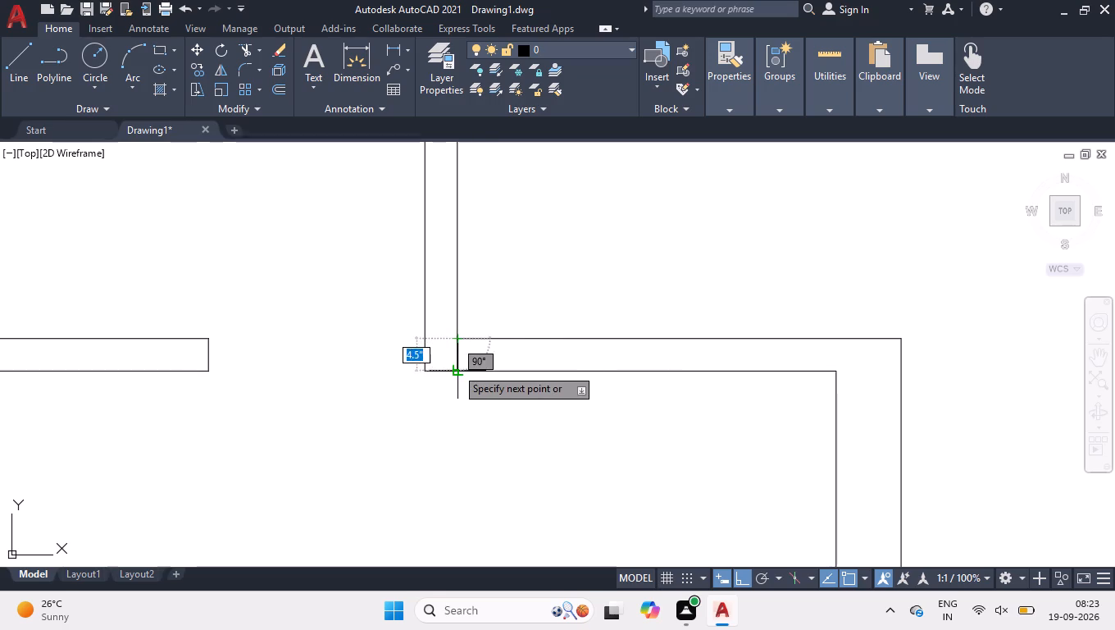
left_click(455, 368)
key("space")
Move the new short cross line 2'8" right along the wall stub as a door jamb, and clear the selection.
left_click(448, 324)
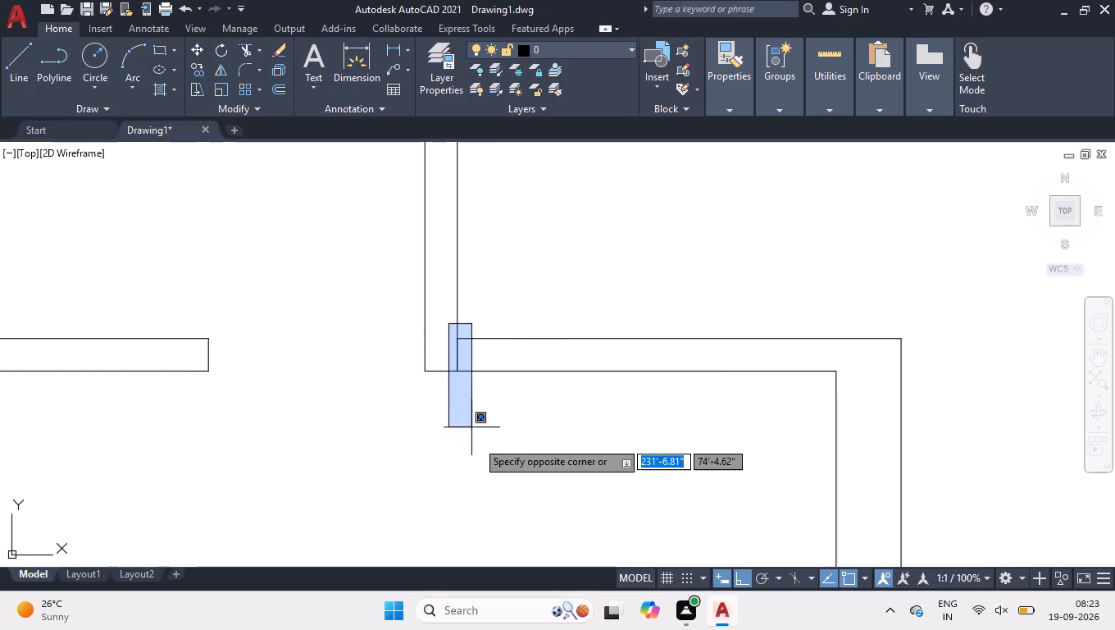
left_click(480, 447)
scroll(503, 346, "up", 3)
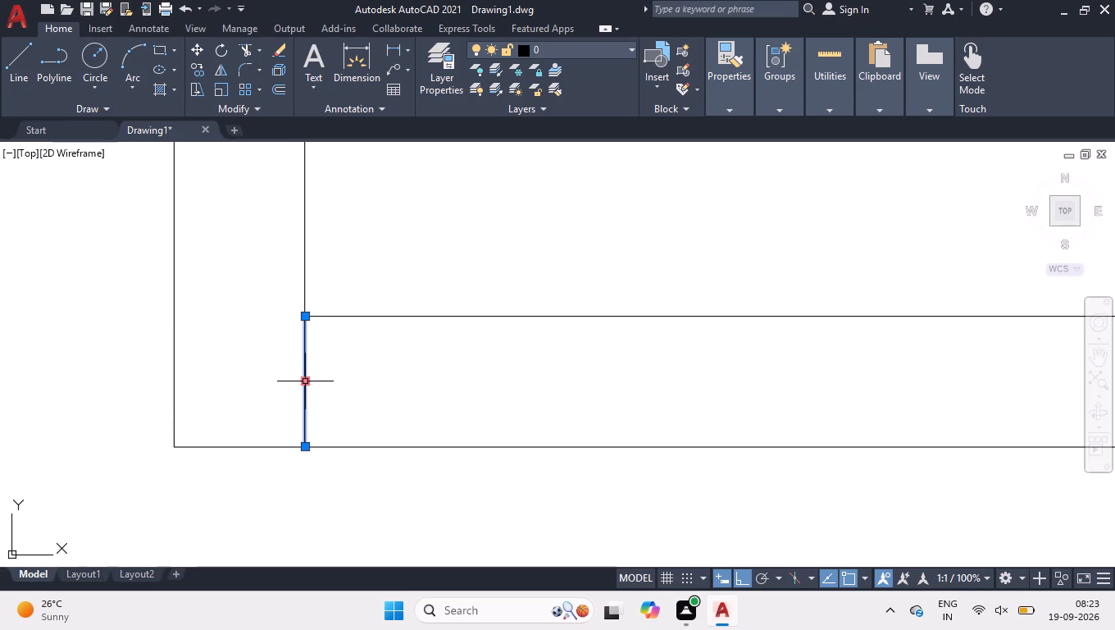
left_click(306, 381)
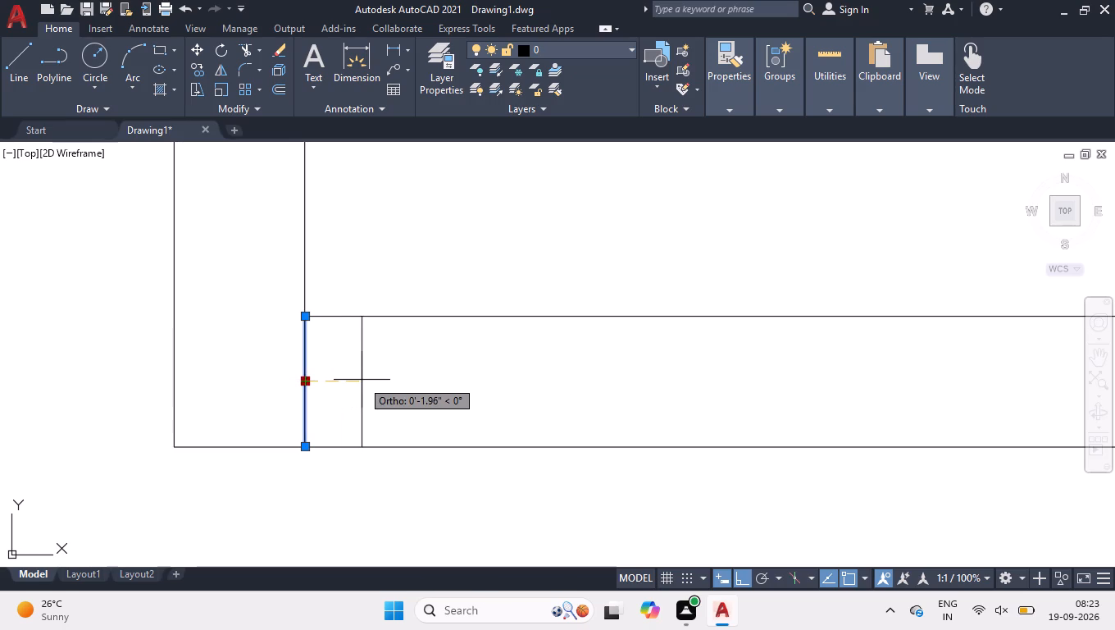
type("2'")
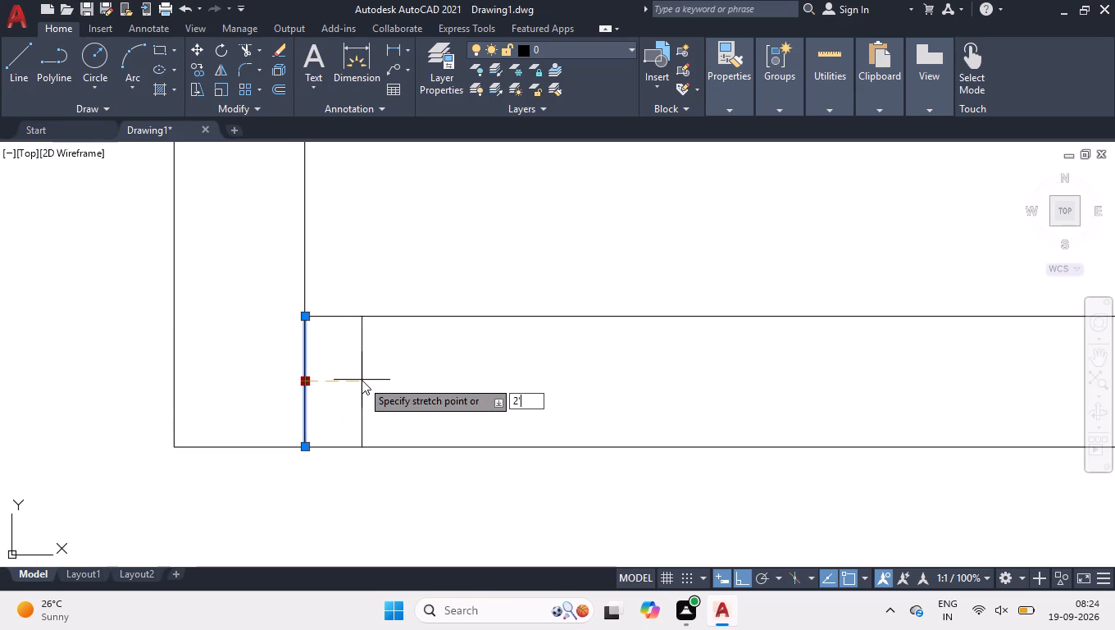
key("8")
key("Return")
scroll(362, 381, "down", 4)
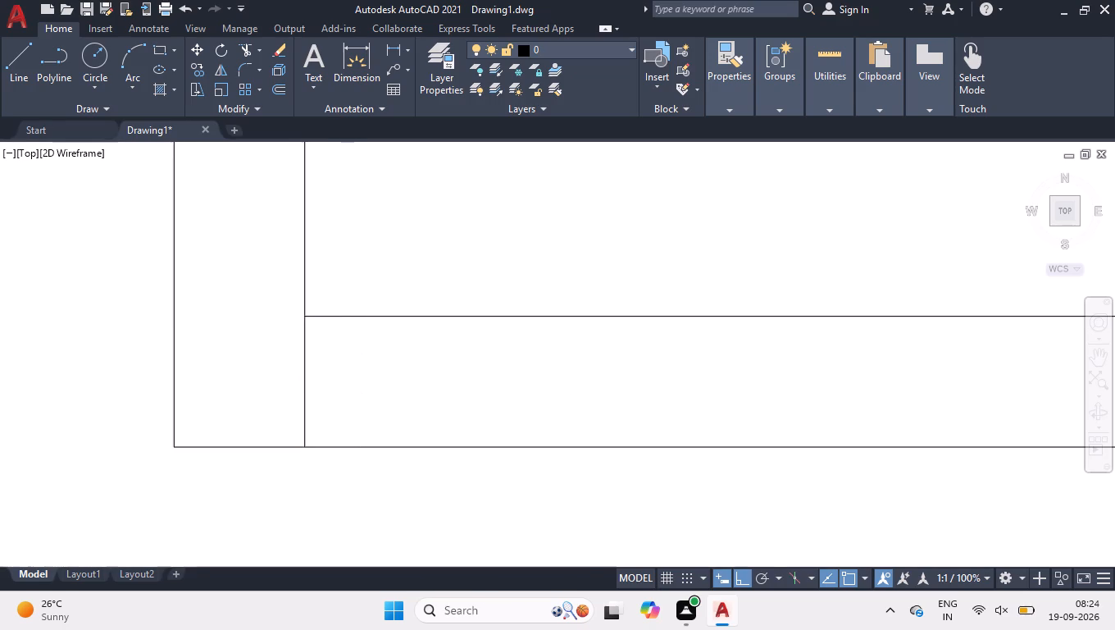
scroll(362, 381, "down", 1)
right_click(418, 437)
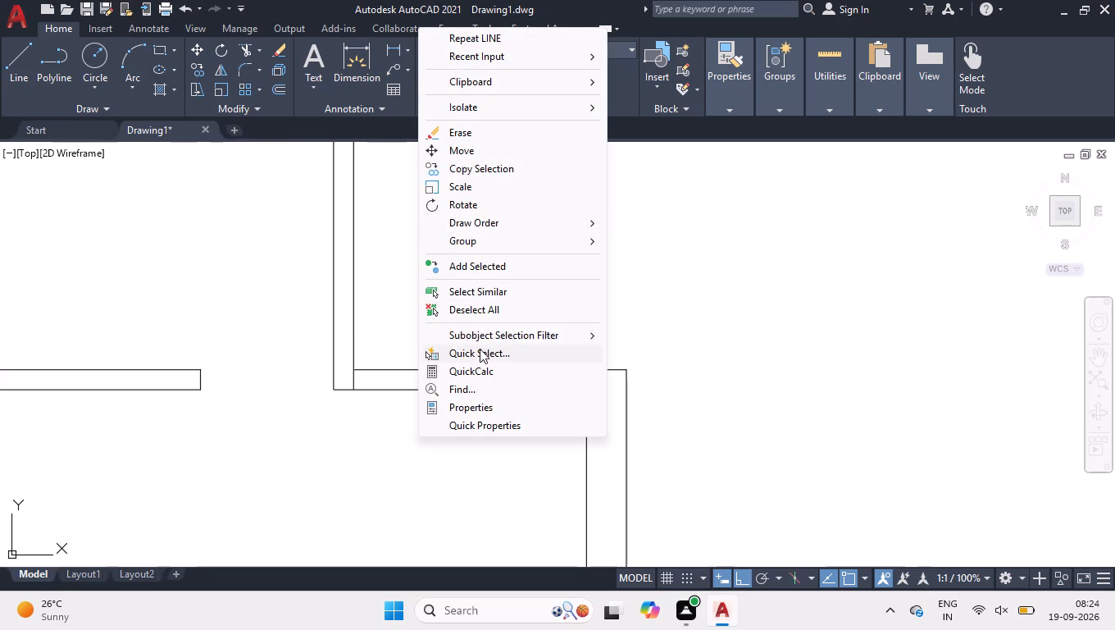
left_click(480, 314)
Trim both wall lines between the partition's right face and the new jamb line to cut the door opening.
scroll(468, 399, "up", 1)
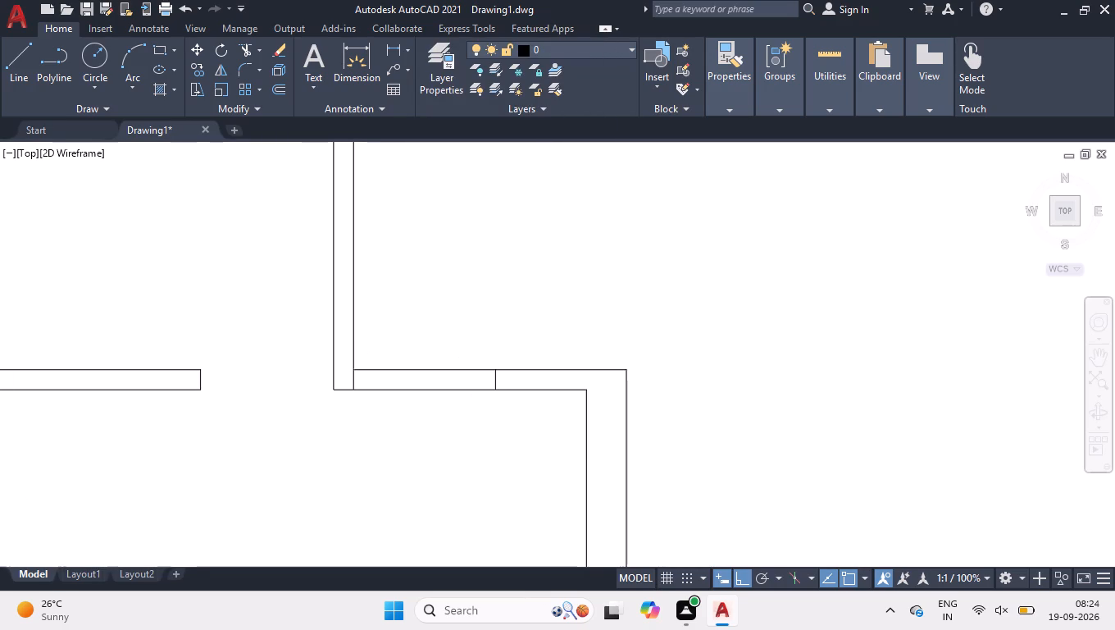
type("tr")
key("space")
left_click(464, 313)
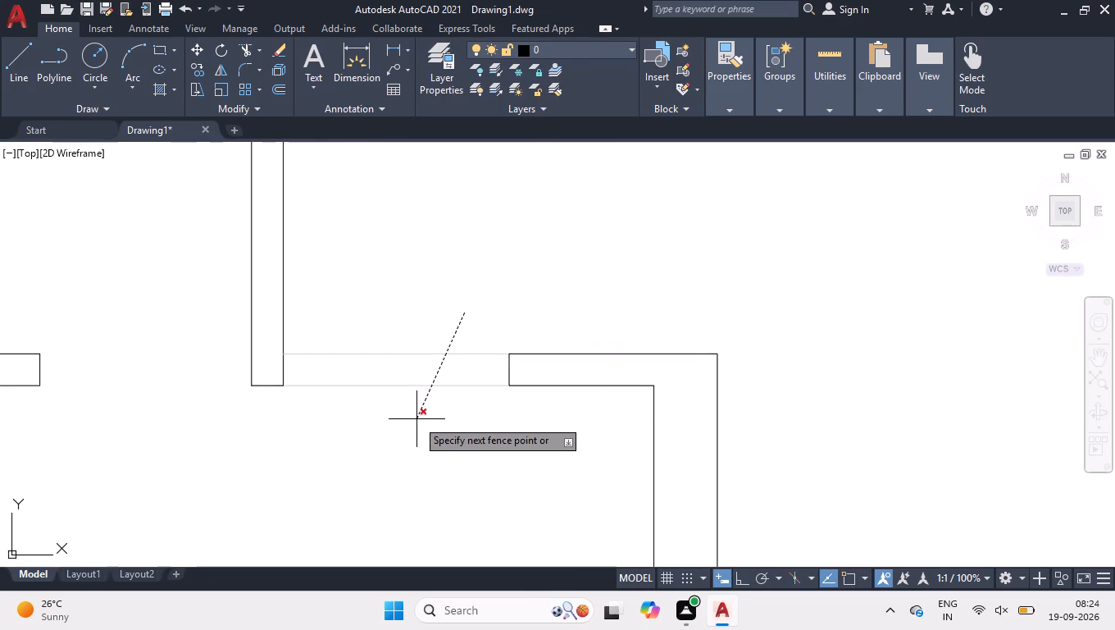
left_click(416, 419)
key("space")
Draw a short line across the left end of the horizontal wall between the large right-hand room and the room below.
scroll(474, 284, "down", 2)
scroll(588, 347, "down", 2)
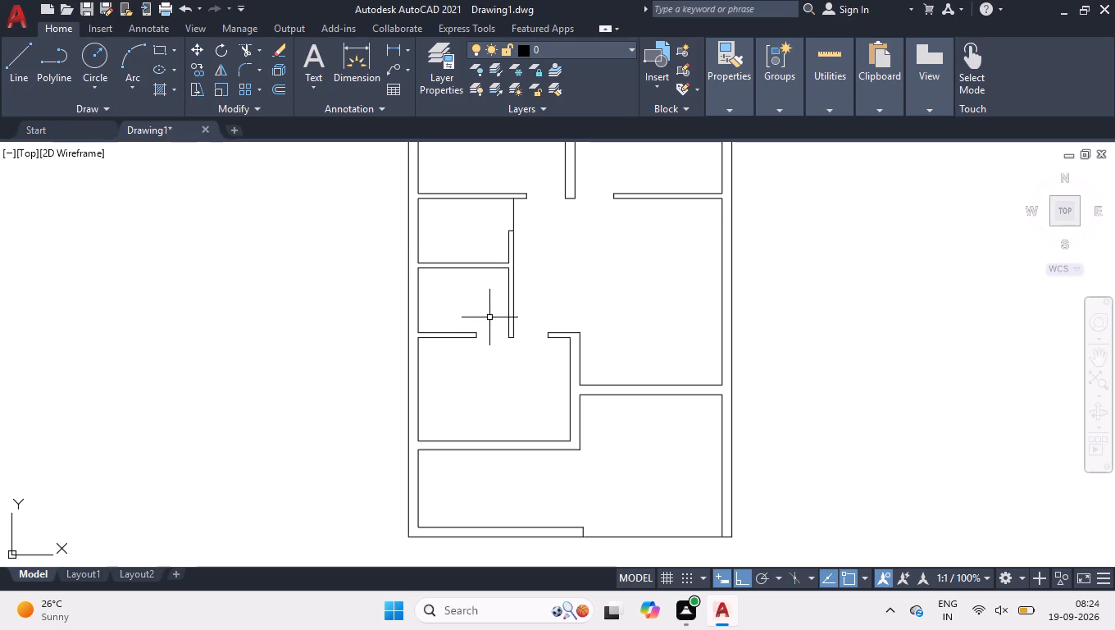
scroll(643, 377, "up", 2)
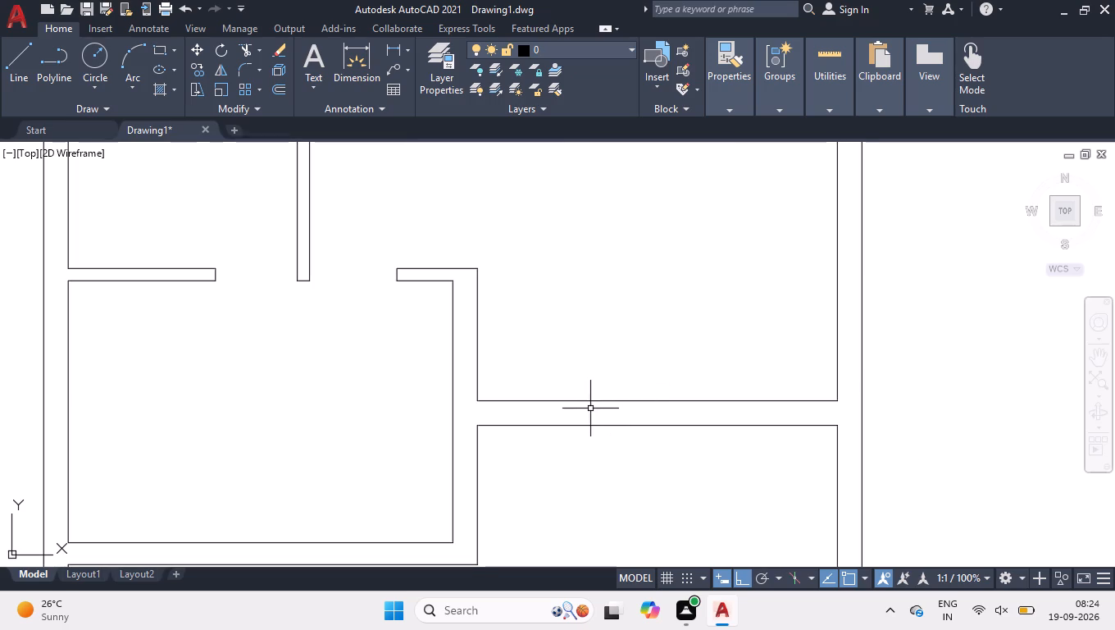
scroll(590, 409, "up", 1)
key("l")
key("Return")
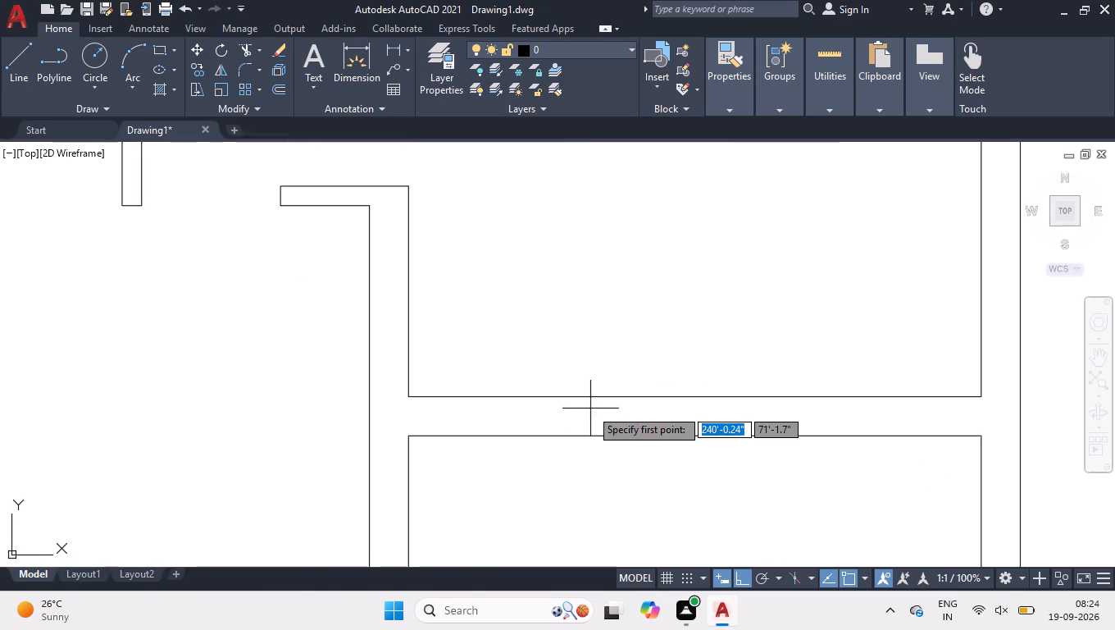
left_click(404, 436)
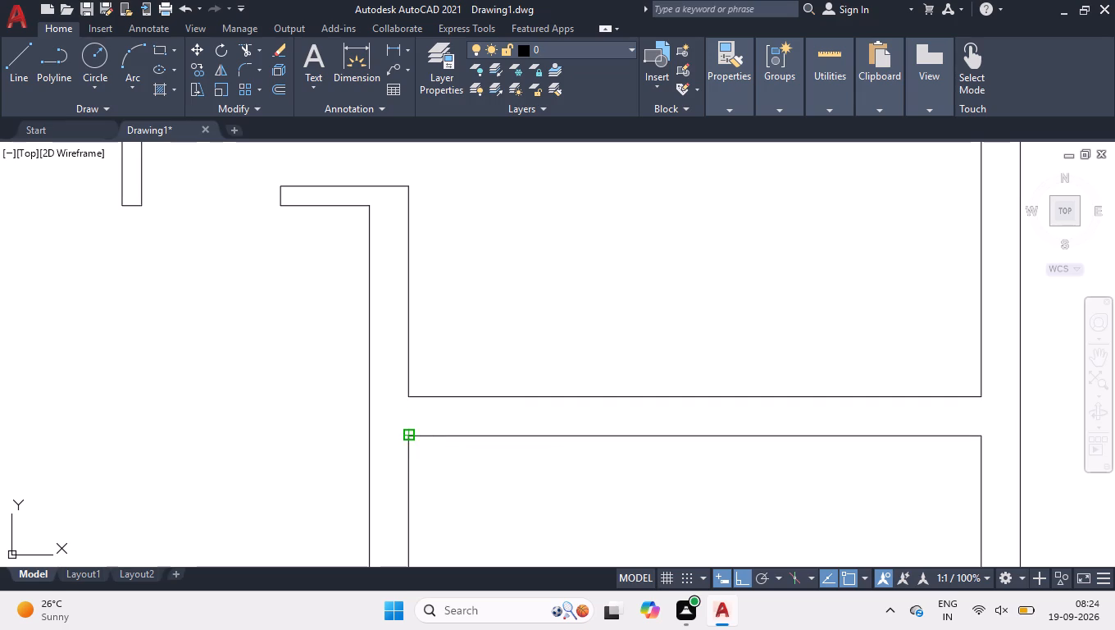
left_click(407, 397)
key("space")
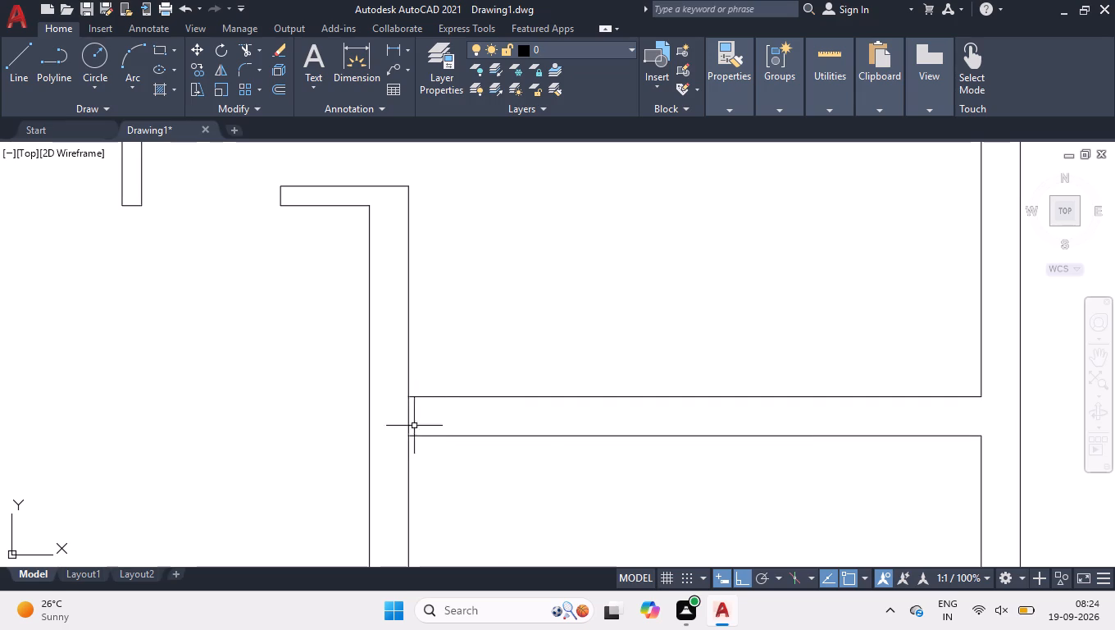
Move the short line at that wall's left end 4' to the right along the wall.
left_click(397, 377)
left_click(453, 496)
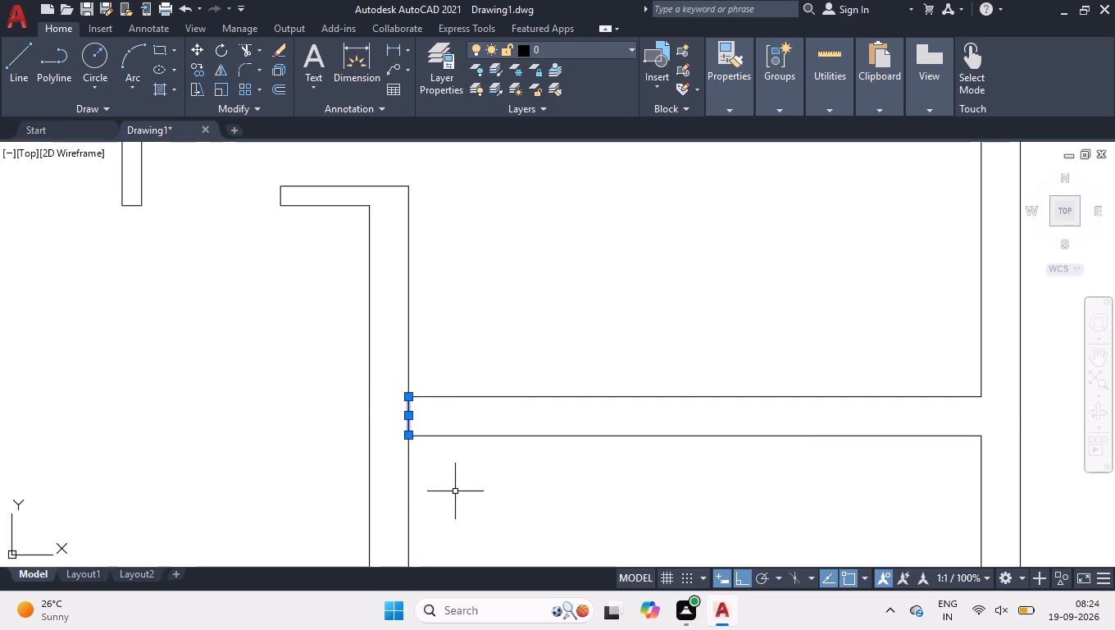
left_click(409, 414)
type("4'")
key("Return")
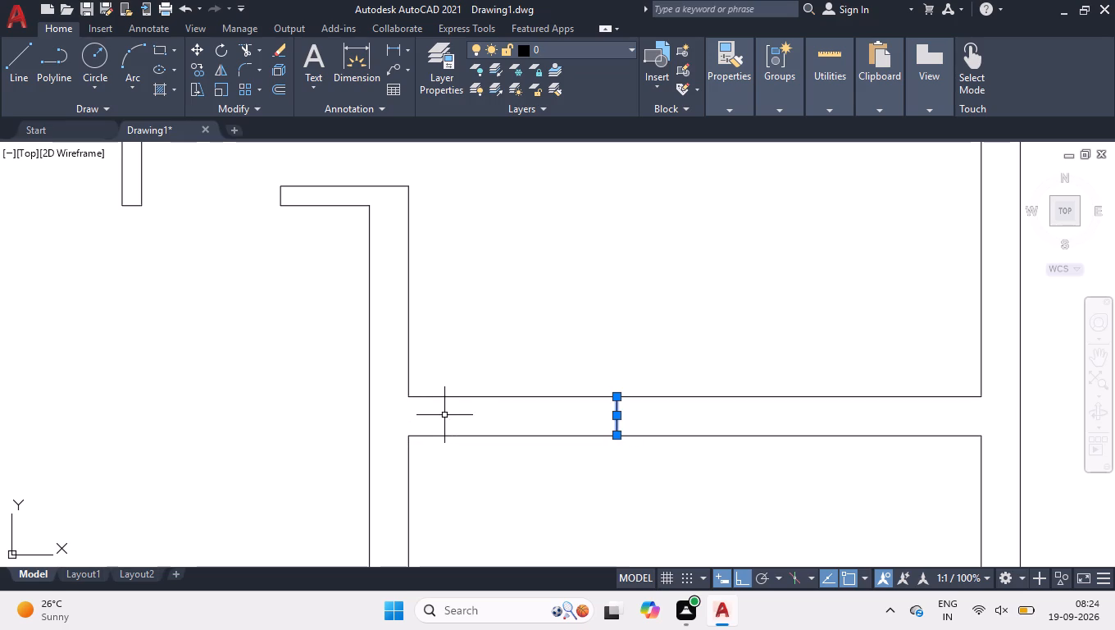
Stretch the lower end of the vertical partition's right-face line 9" down to the horizontal wall's lower line, and clear the selection.
left_click(407, 345)
left_click(412, 397)
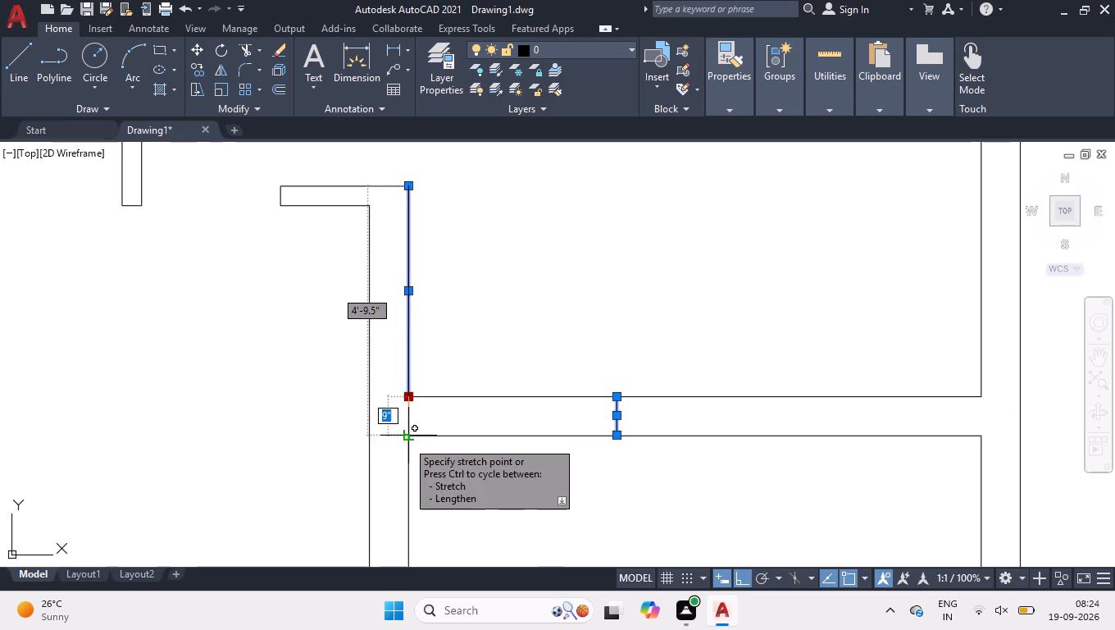
left_click(407, 441)
right_click(427, 404)
left_click(470, 269)
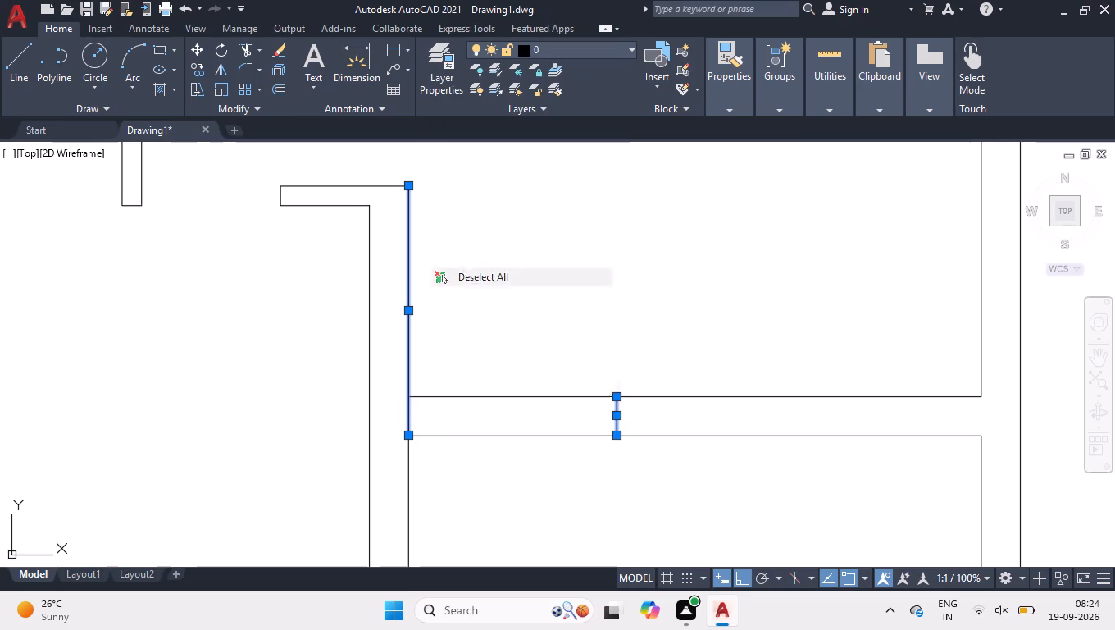
Trim the horizontal wall's upper line between the partition's right face and the short jamb line.
scroll(476, 381, "down", 1)
scroll(483, 404, "up", 2)
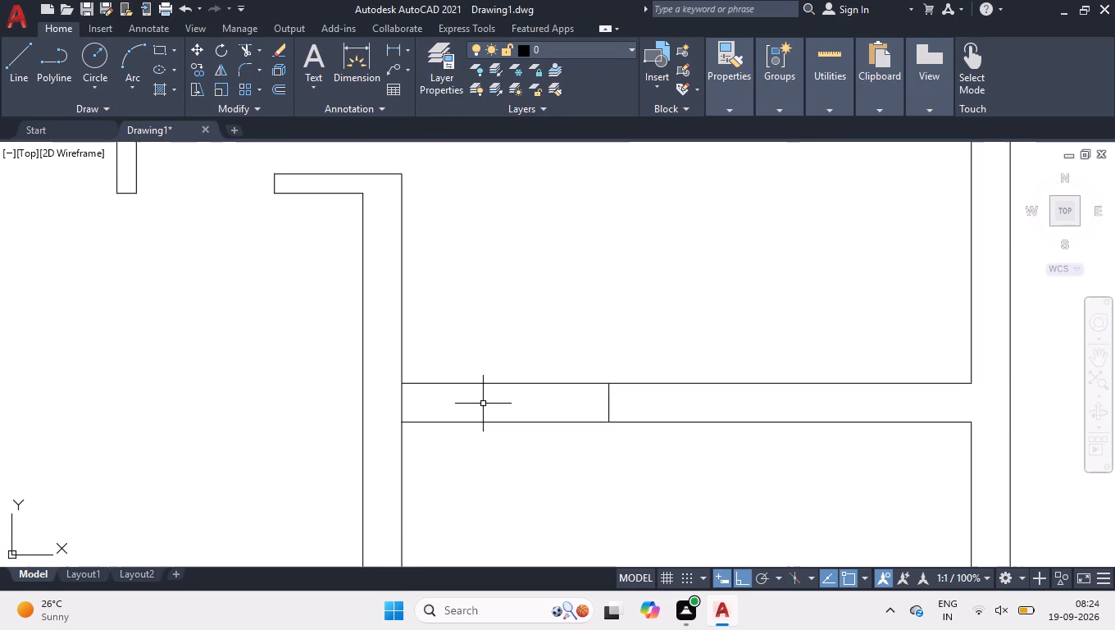
type("tr")
key("space")
left_click(489, 330)
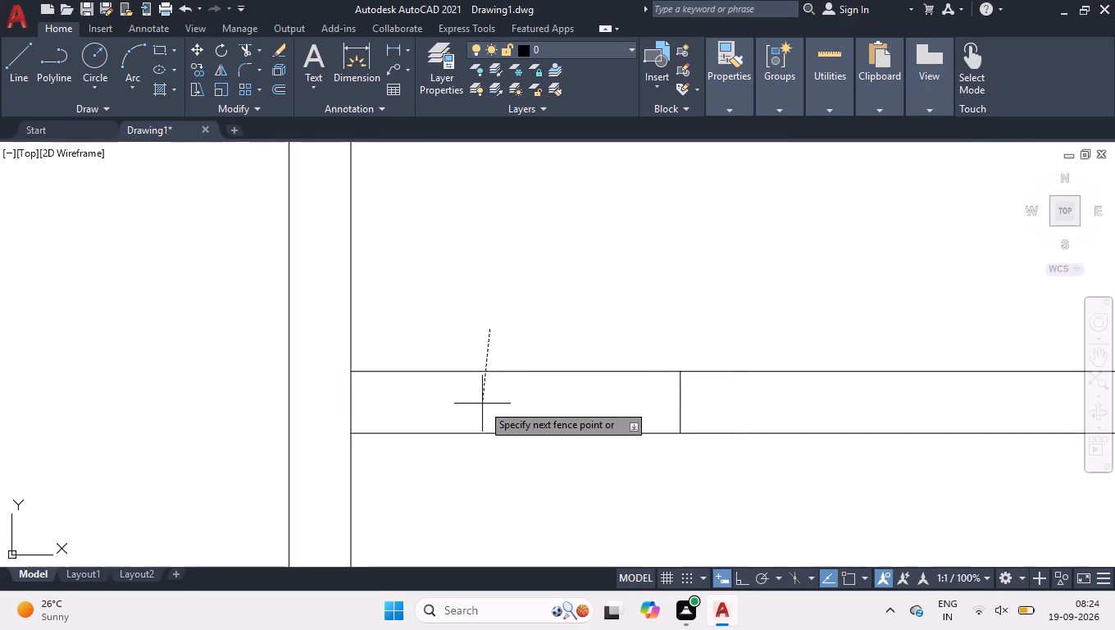
left_click(482, 404)
key("space")
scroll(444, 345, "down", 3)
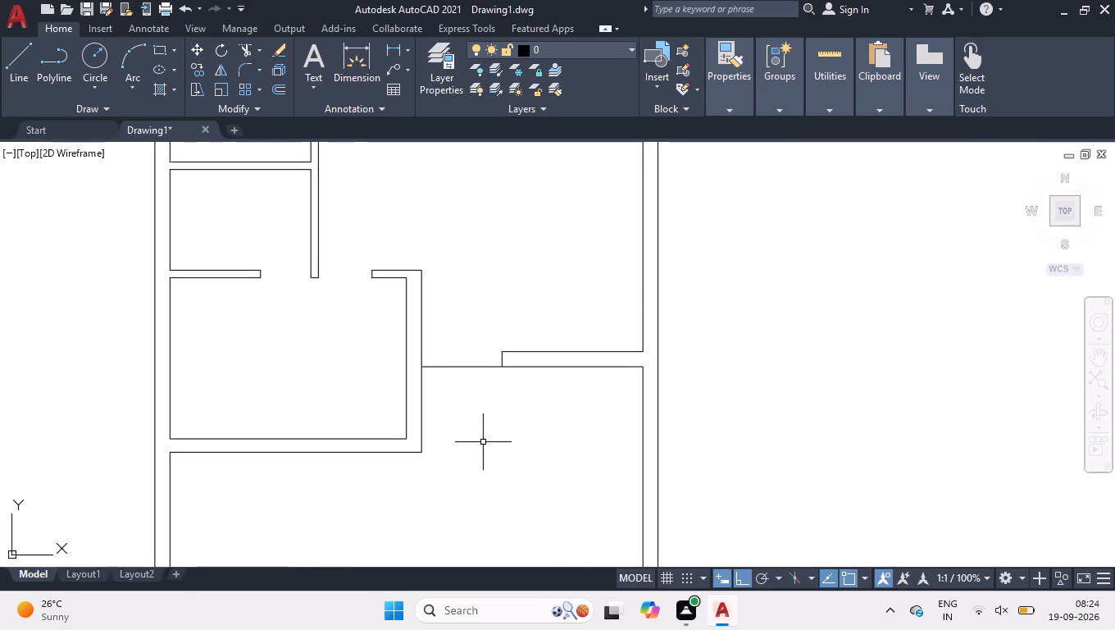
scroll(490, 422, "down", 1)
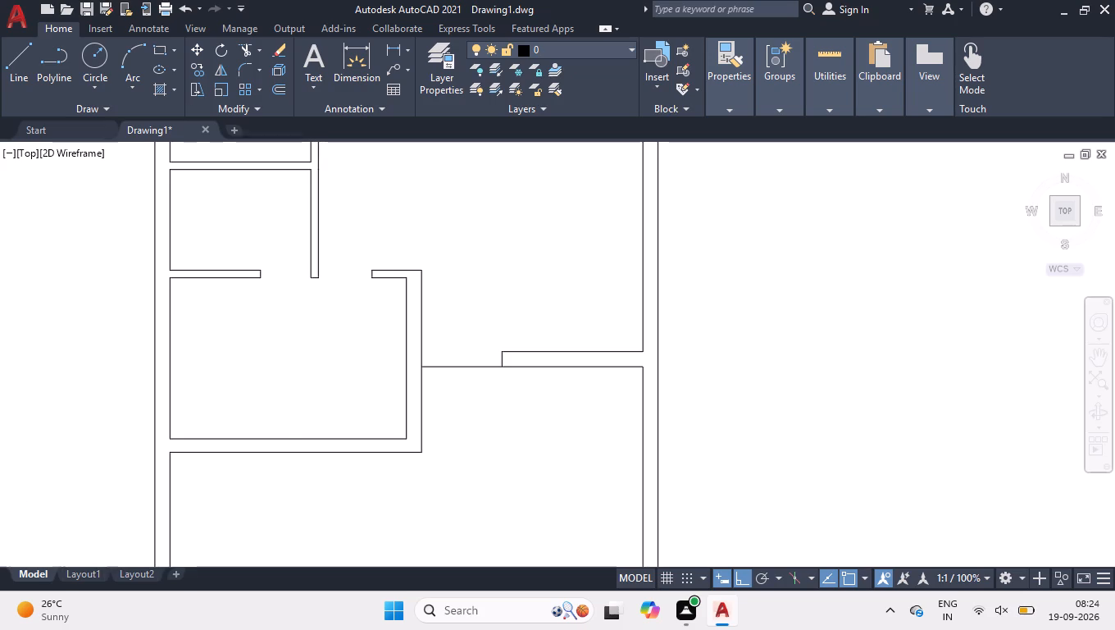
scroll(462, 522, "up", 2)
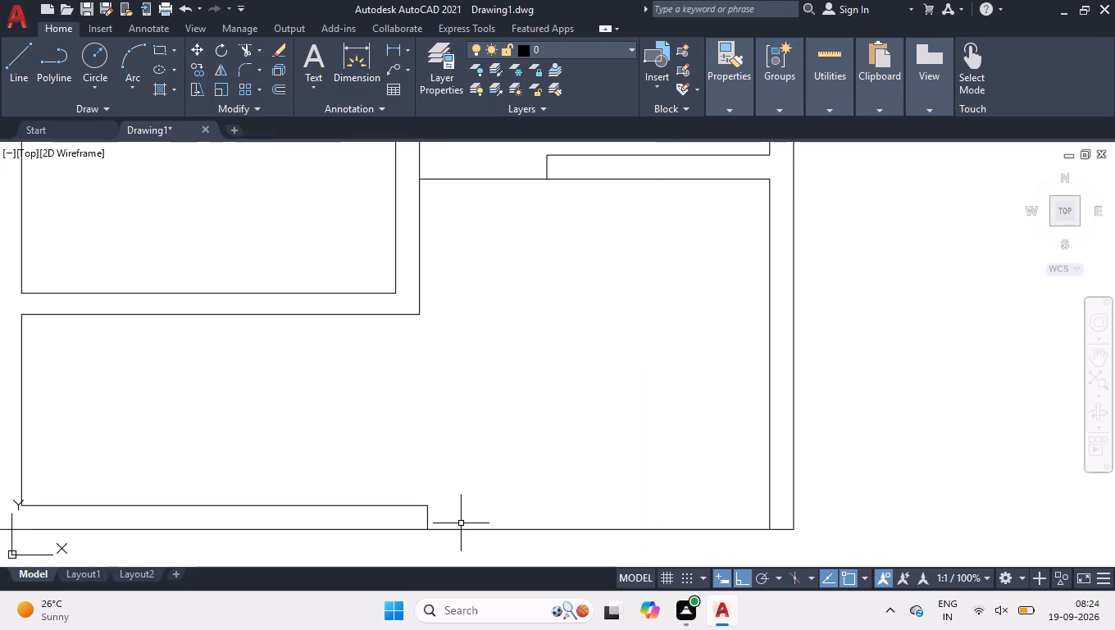
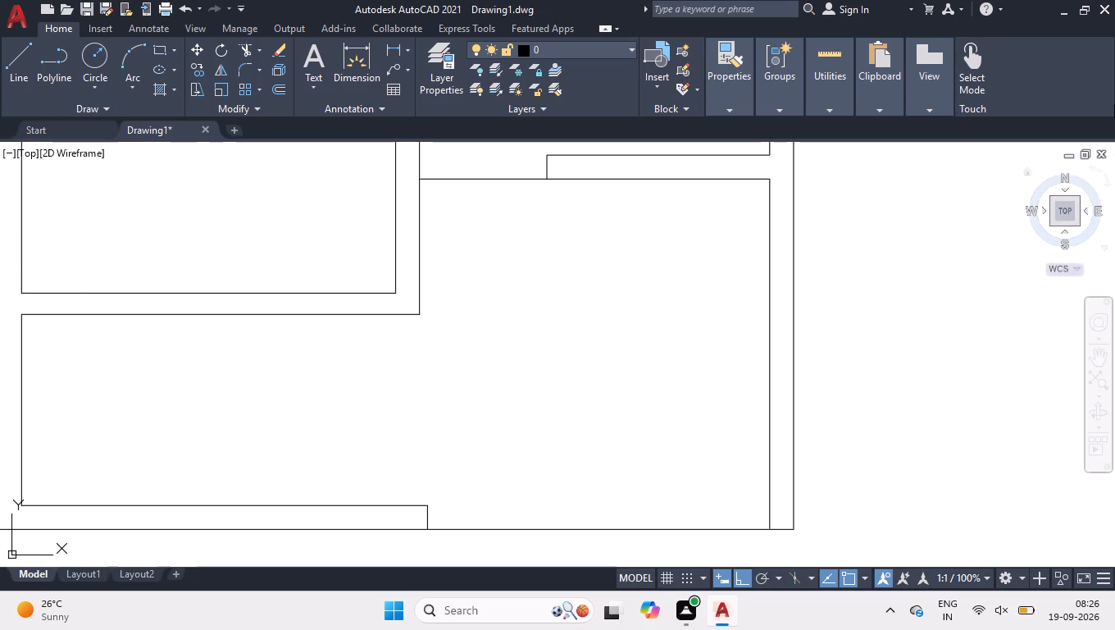
Trim the top outer wall's inner line between the two faces of the central vertical partition.
scroll(619, 482, "down", 3)
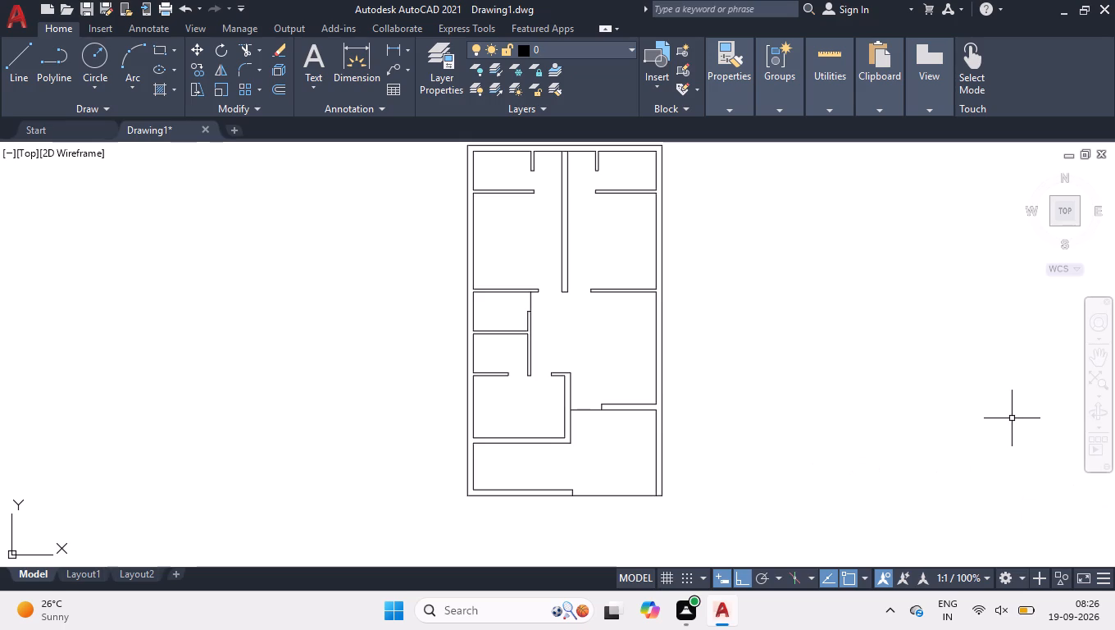
type("tr")
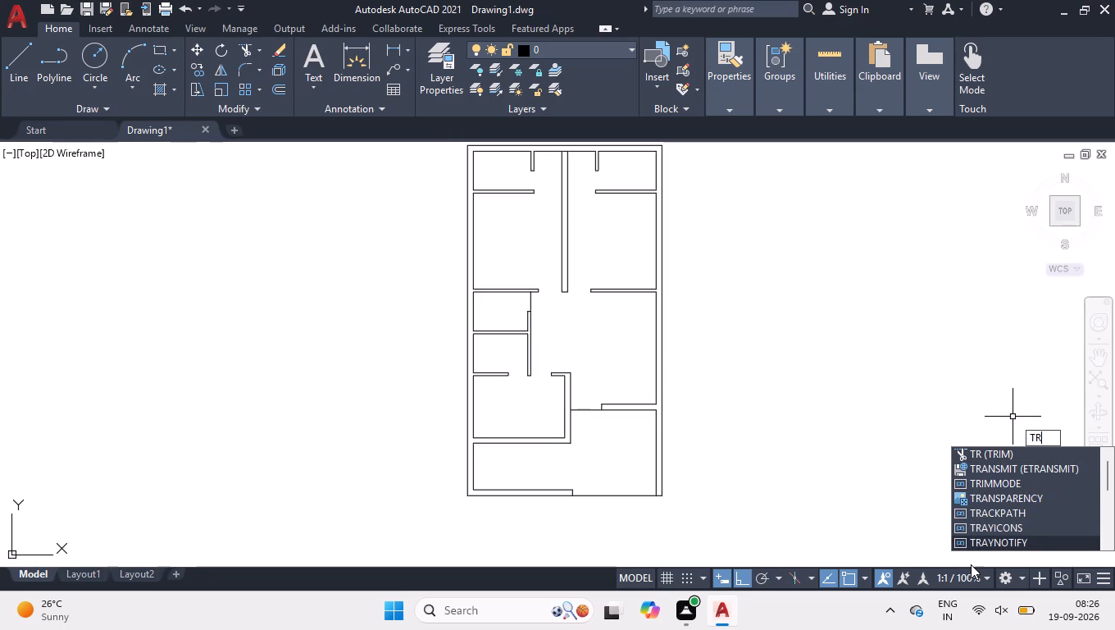
key("Return")
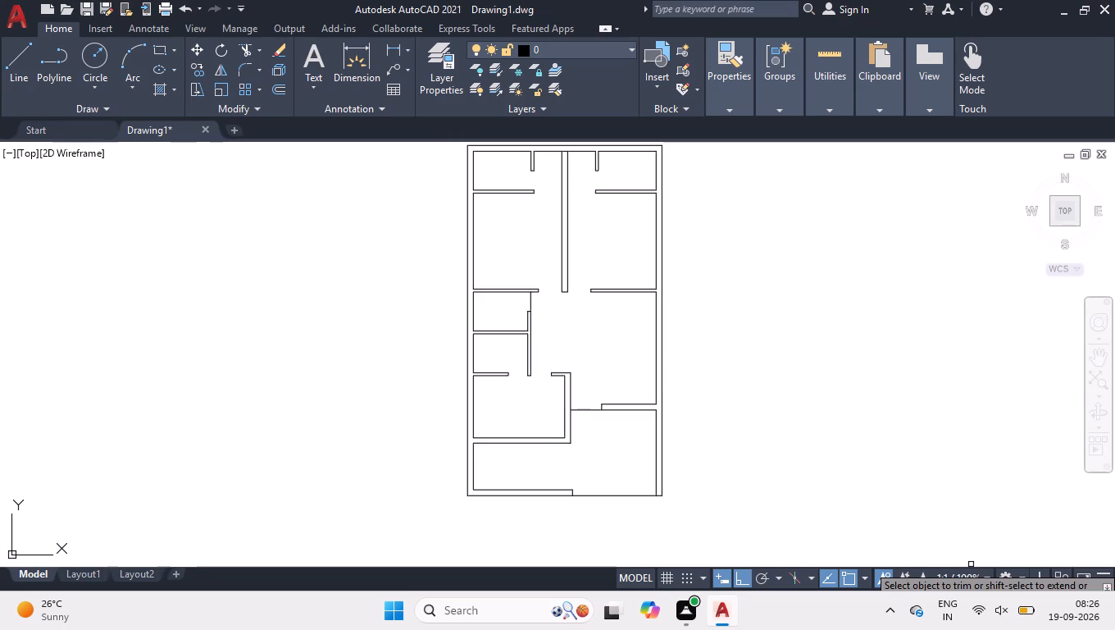
scroll(545, 187, "down", 1)
scroll(562, 146, "up", 2)
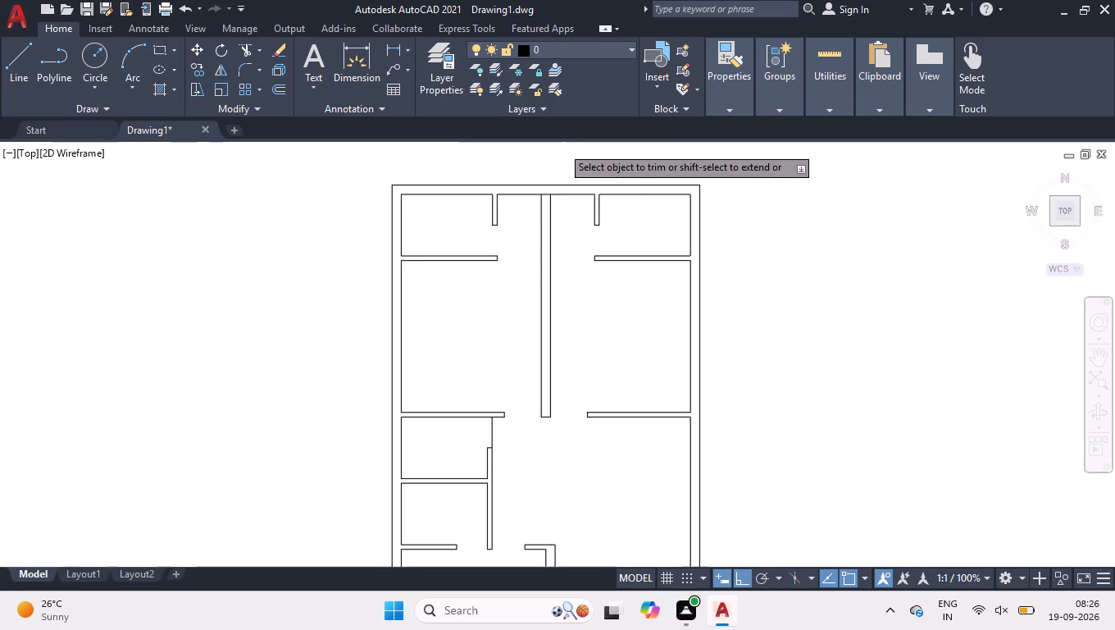
scroll(544, 194, "up", 7)
scroll(553, 233, "down", 3)
scroll(516, 177, "up", 2)
left_click(534, 226)
left_click(535, 302)
key("space")
scroll(534, 265, "down", 4)
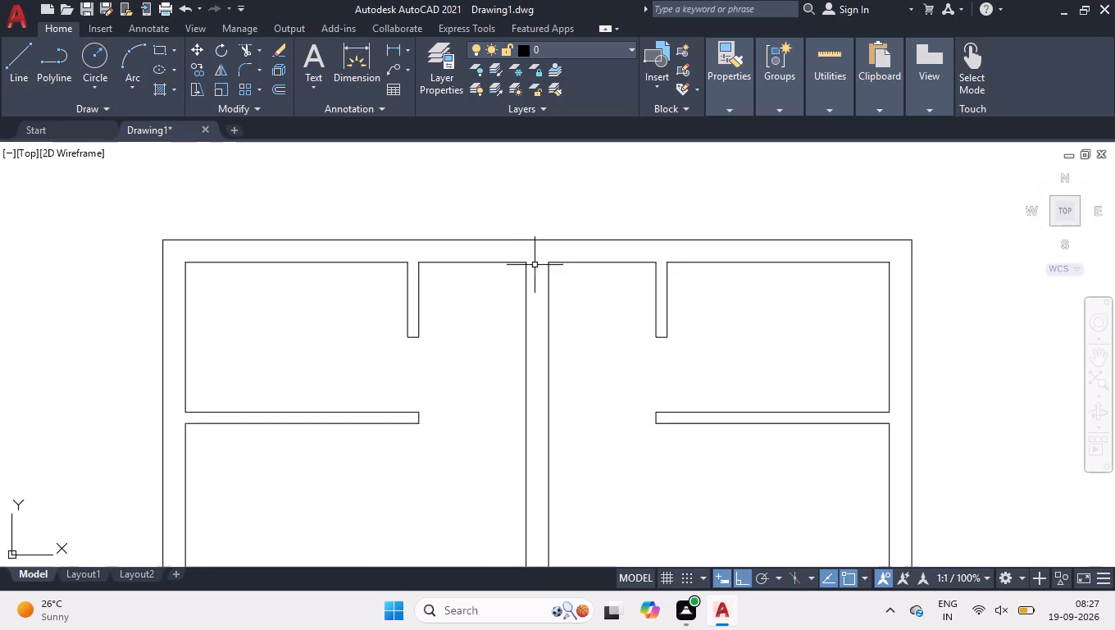
scroll(553, 256, "down", 3)
scroll(618, 203, "down", 1)
left_click(1074, 212)
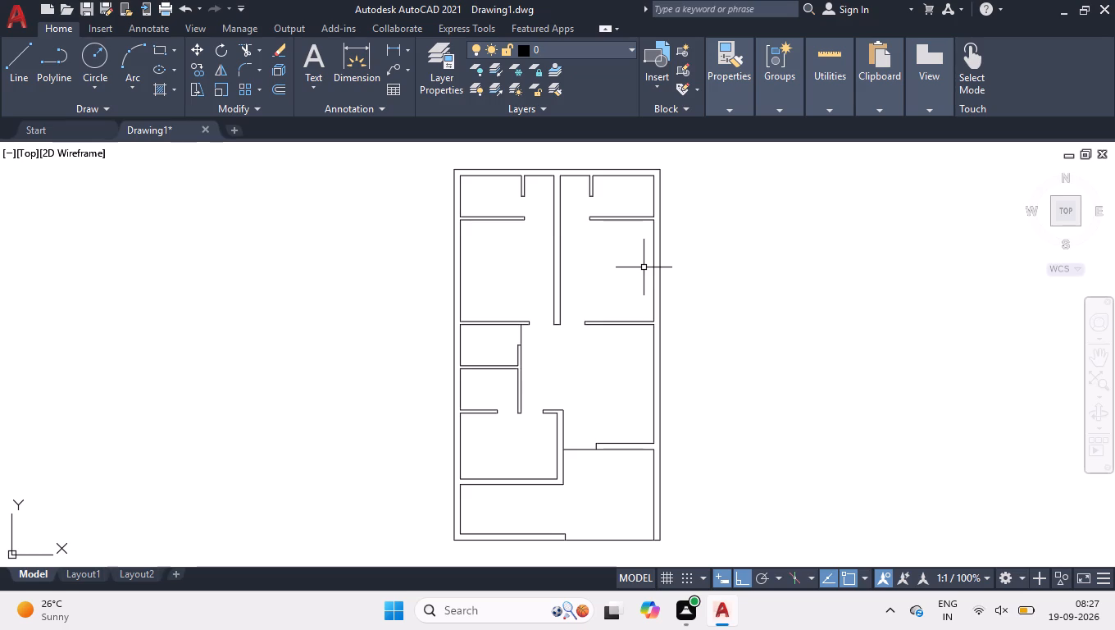
Draw two 9" window jamb lines across the left outer wall beside the small top-left room.
key("l")
key("Return")
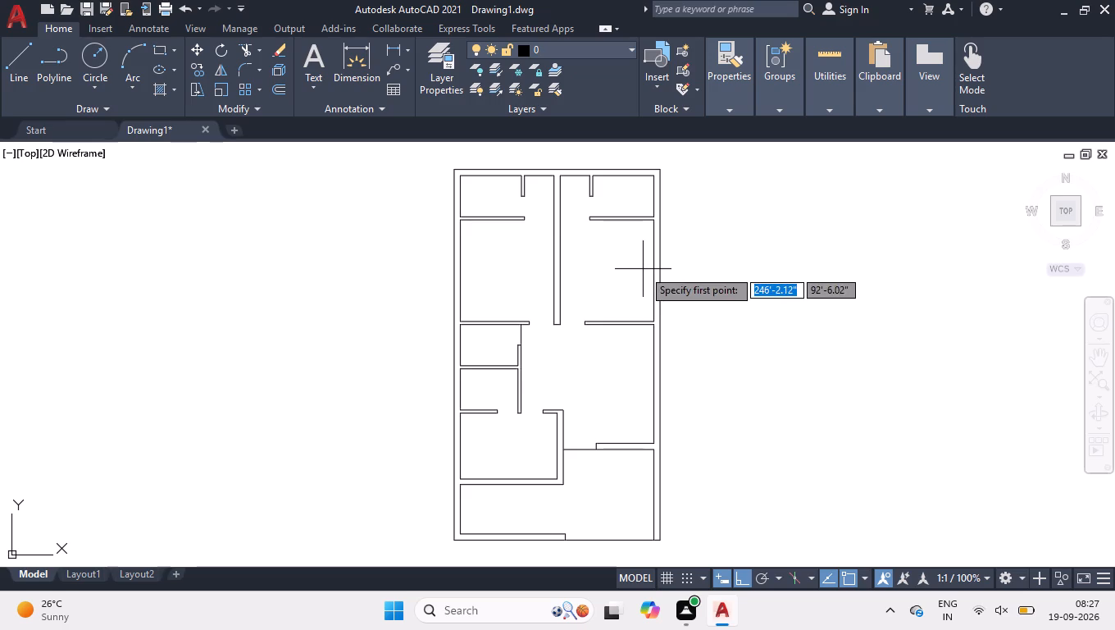
scroll(467, 201, "up", 2)
scroll(448, 226, "down", 2)
scroll(446, 186, "up", 4)
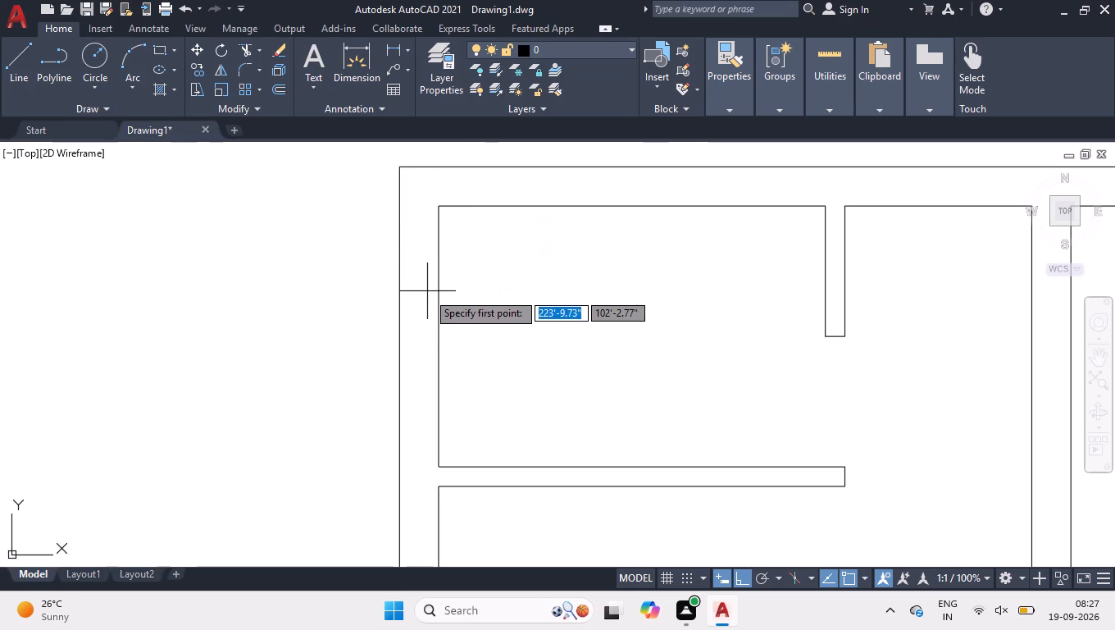
left_click(438, 287)
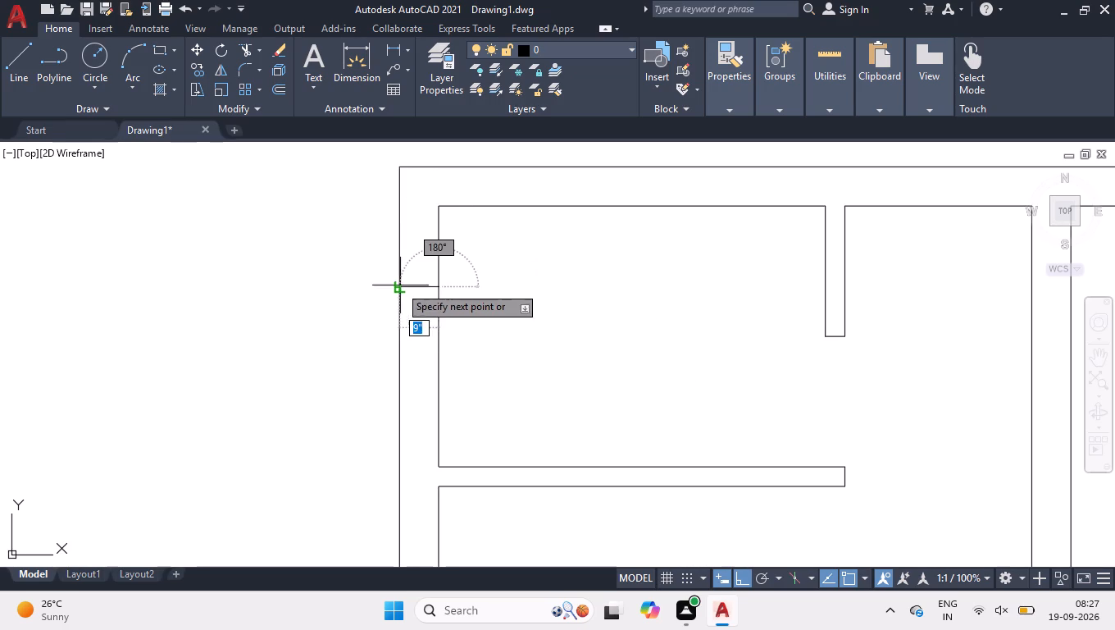
left_click(398, 285)
key("space")
key("space")
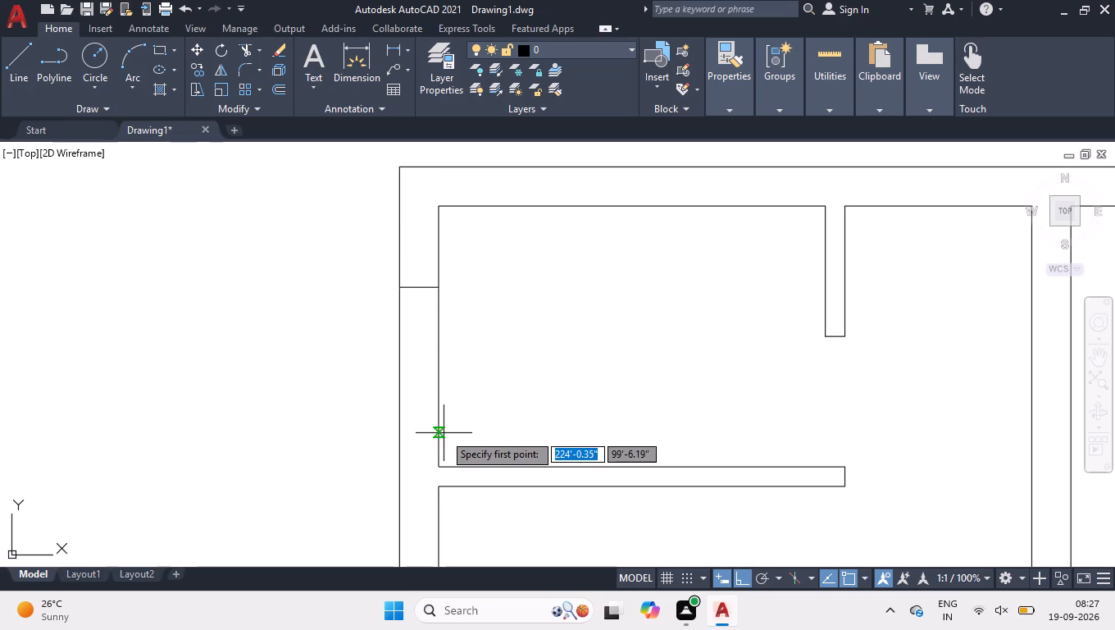
left_click(438, 416)
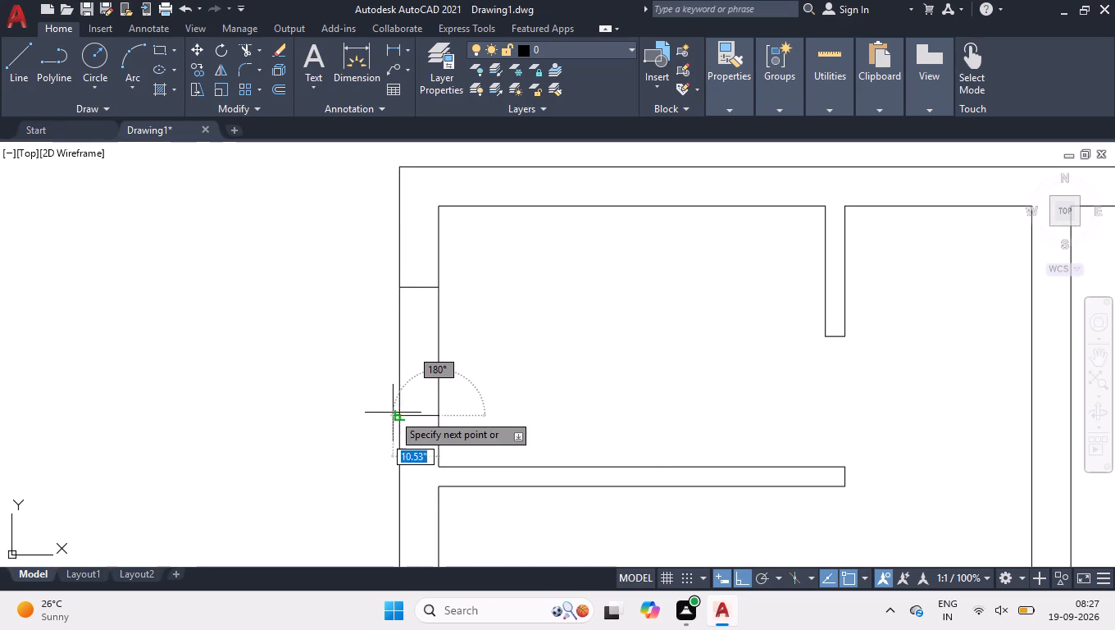
left_click(397, 417)
key("space")
Draw a vertical centre line between the midpoints of the two jamb lines beside the top-left room.
scroll(405, 388, "up", 1)
key("space")
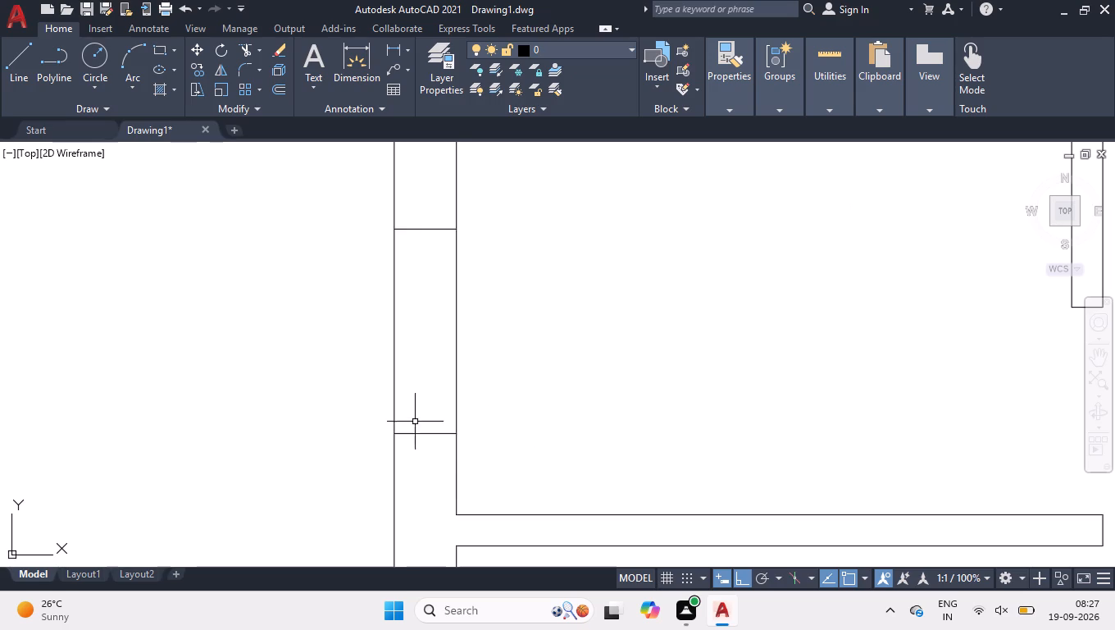
left_click(423, 436)
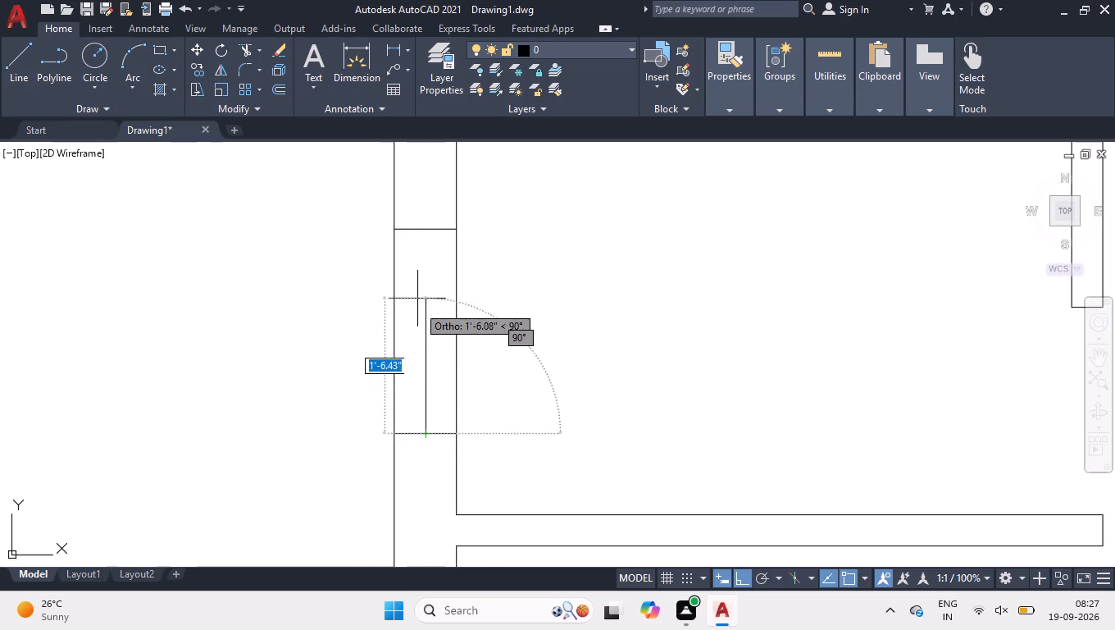
left_click(421, 227)
key("space")
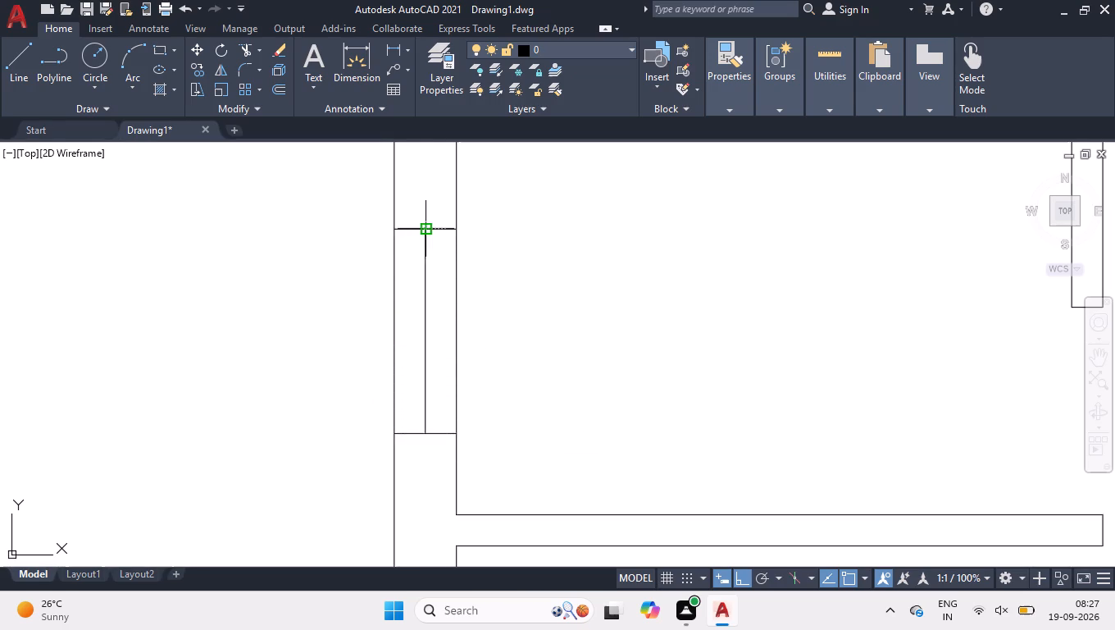
Draw two 9" window jamb lines across the left outer wall beside the large upper-left room.
scroll(416, 220, "down", 4)
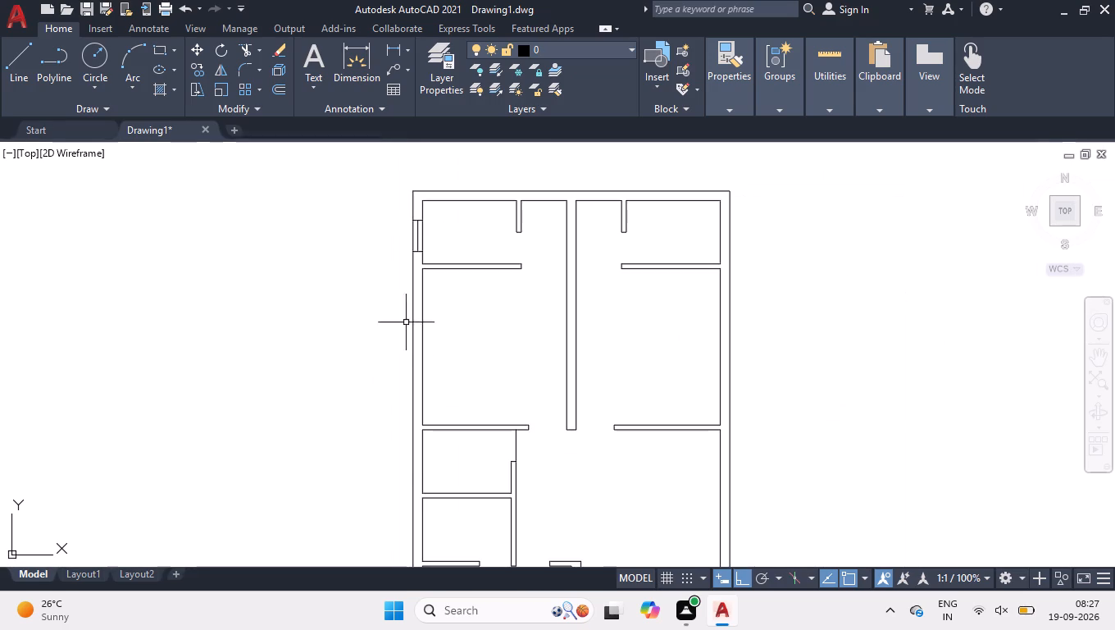
scroll(403, 339, "up", 1)
key("space")
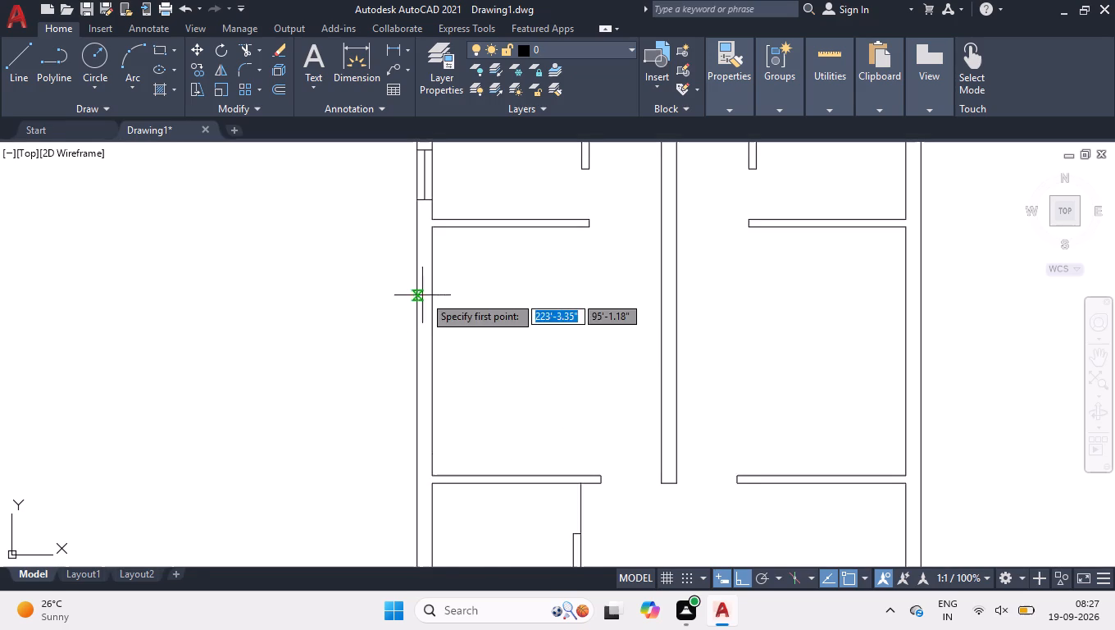
left_click(434, 290)
left_click(420, 291)
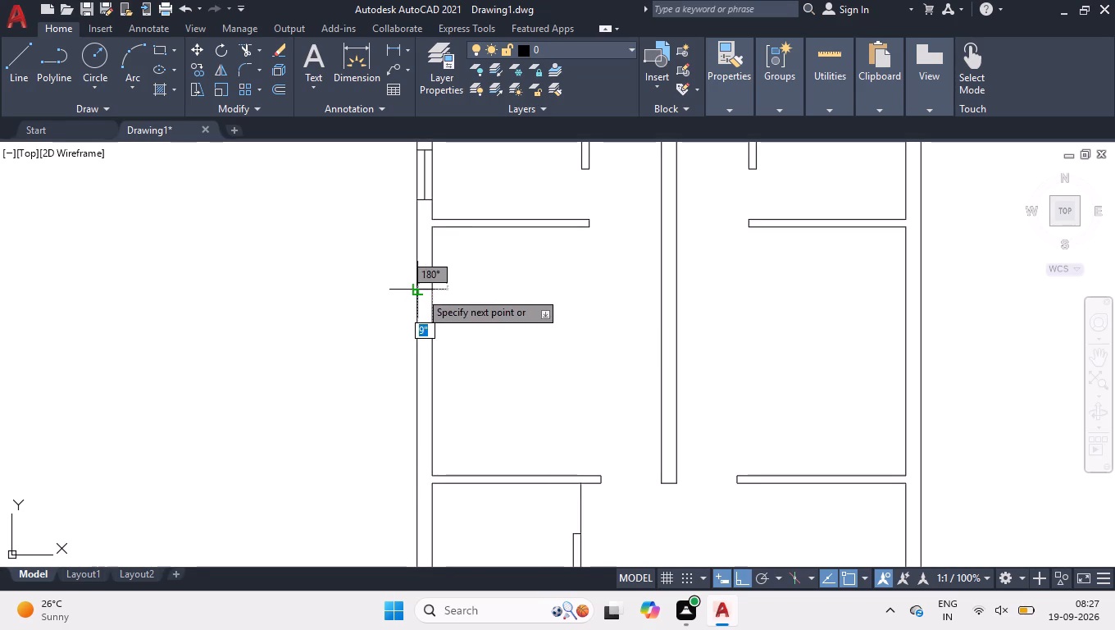
key("space")
key("space")
left_click(433, 390)
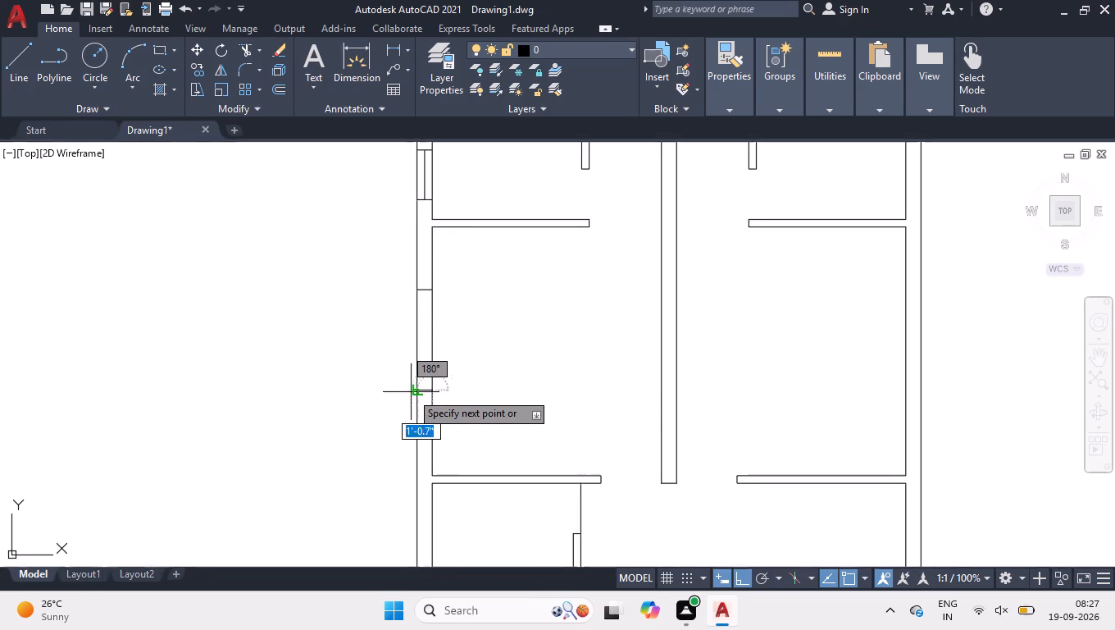
left_click(412, 391)
key("space")
Draw a vertical centre line joining the midpoints of the large upper-left room's two window jamb lines.
scroll(409, 379, "up", 2)
key("space")
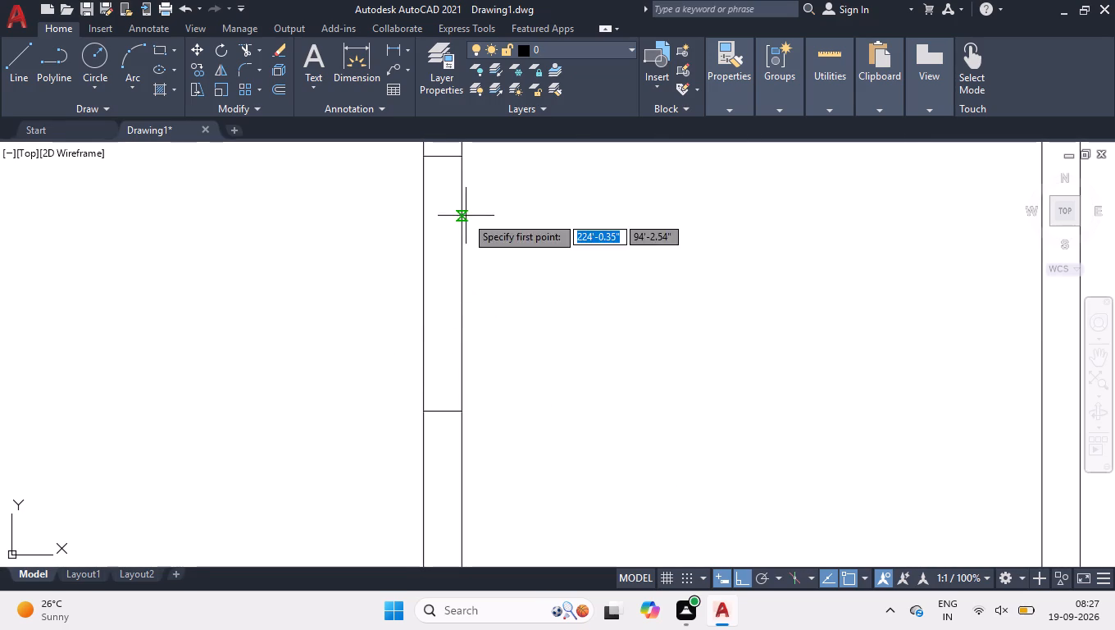
left_click(441, 154)
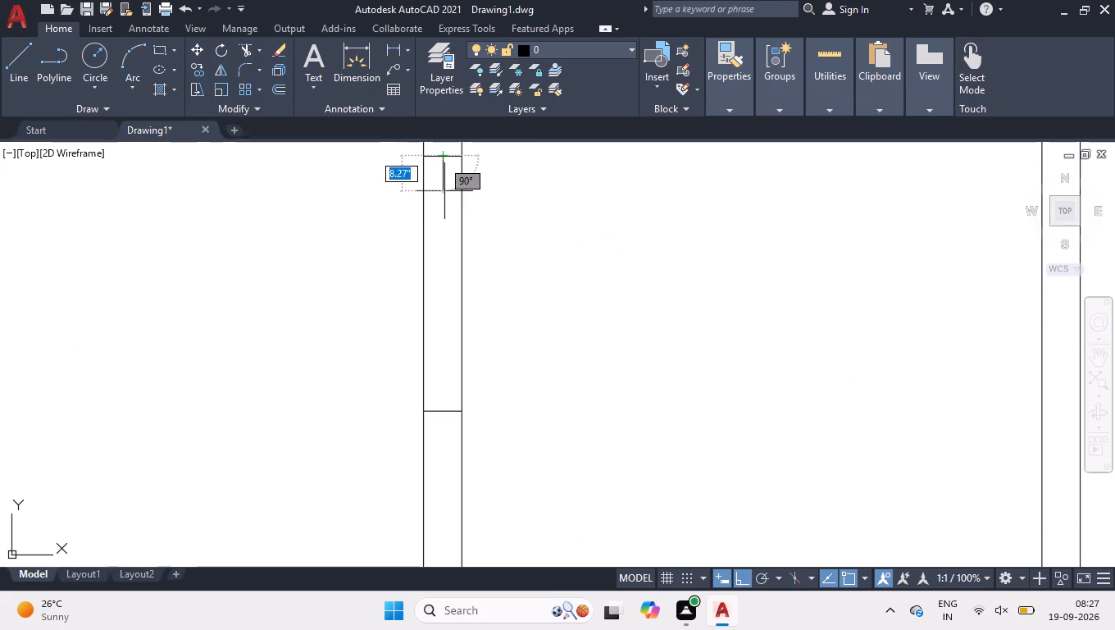
left_click(443, 413)
key("space")
Draw two window jamb lines across the left outer wall beside the small room directly below the large upper-left room.
scroll(387, 262, "down", 2)
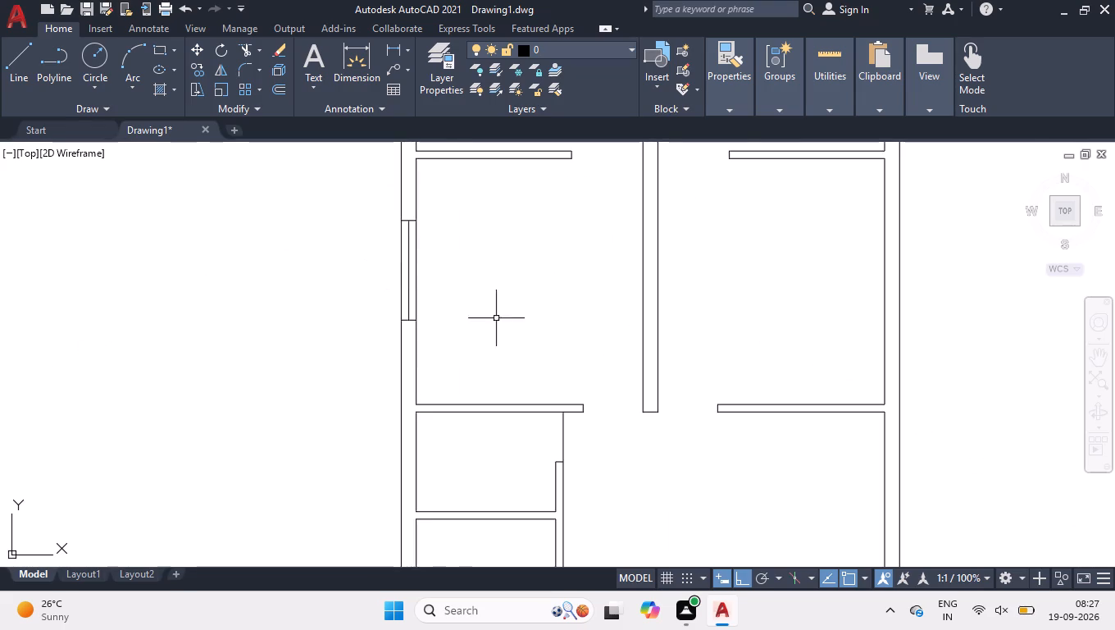
scroll(507, 331, "down", 1)
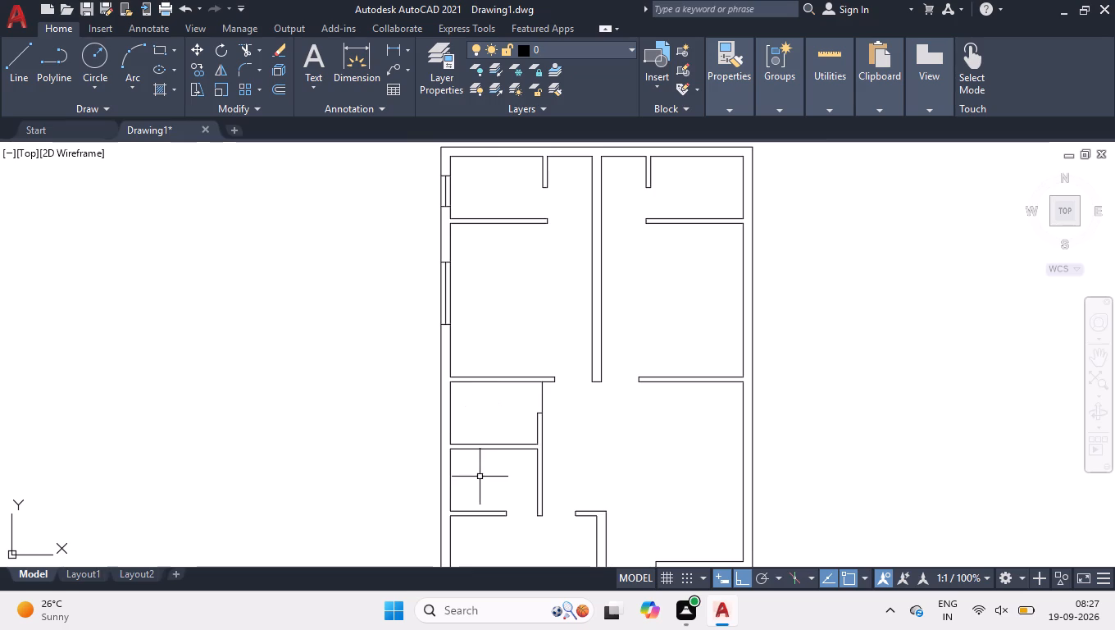
scroll(450, 519, "up", 2)
key("space")
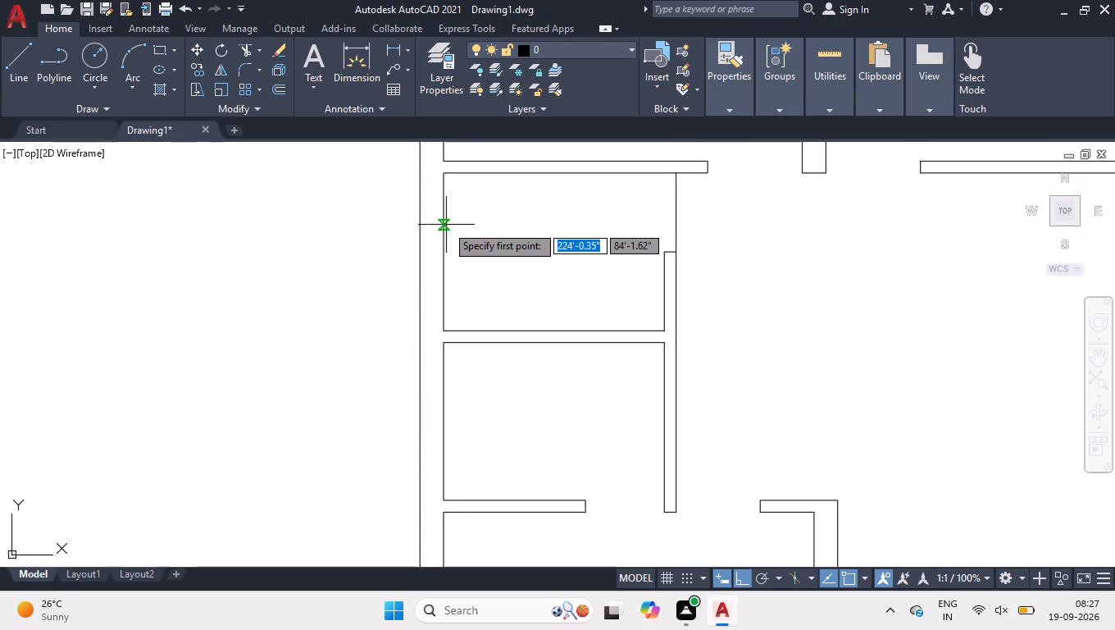
left_click(444, 216)
left_click(414, 213)
key("space")
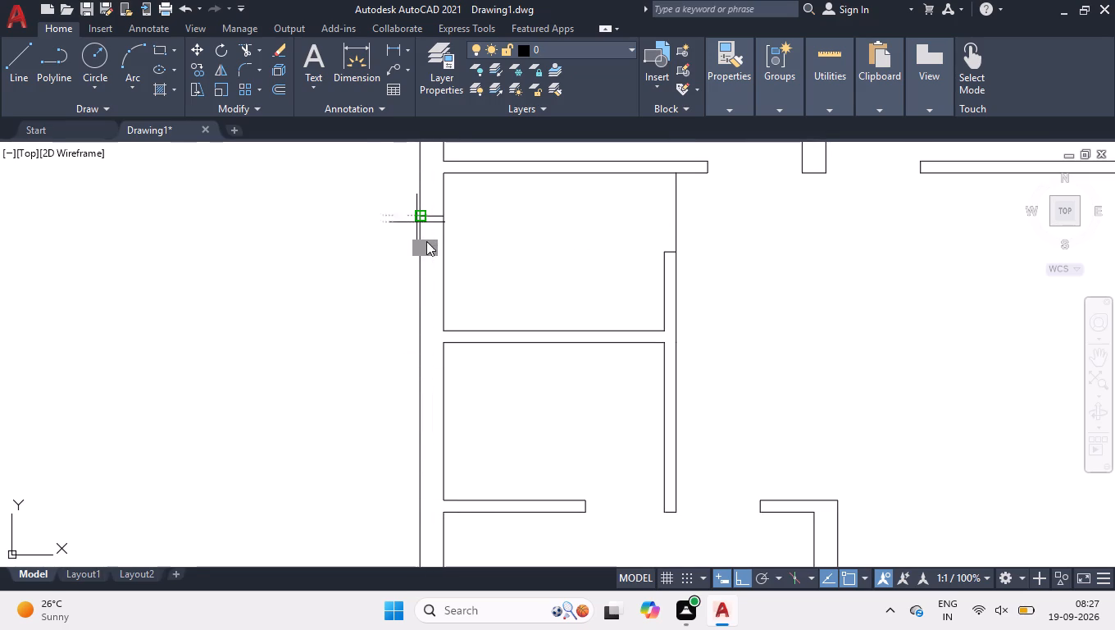
key("space")
left_click(443, 286)
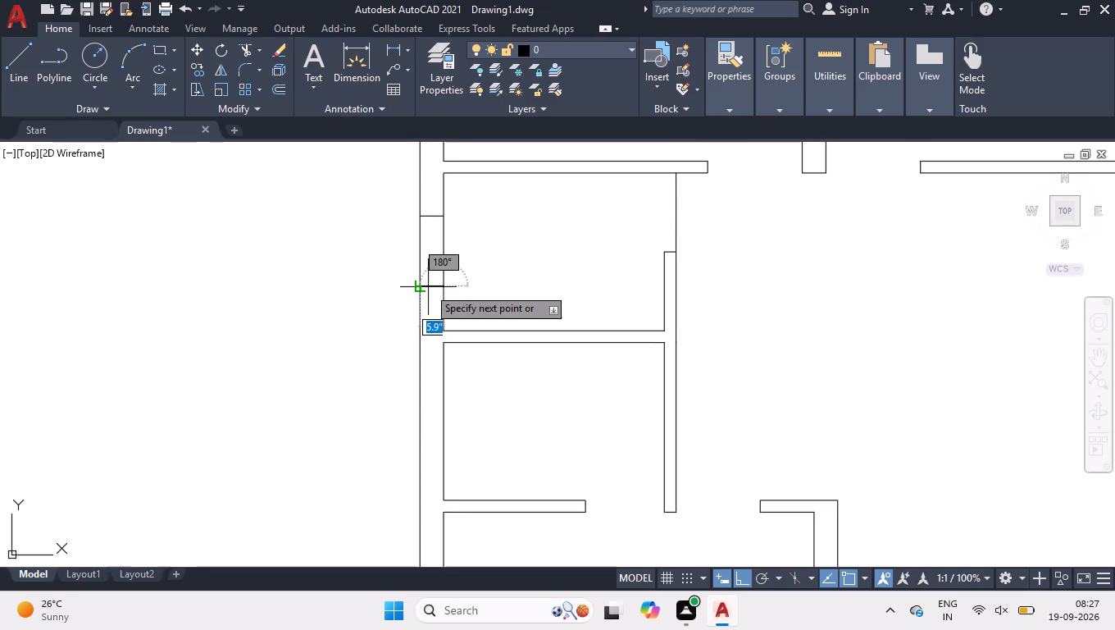
left_click(423, 285)
key("space")
Draw a vertical centre line about 2'-3" long between the midpoints of that small room's window jamb lines.
key("space")
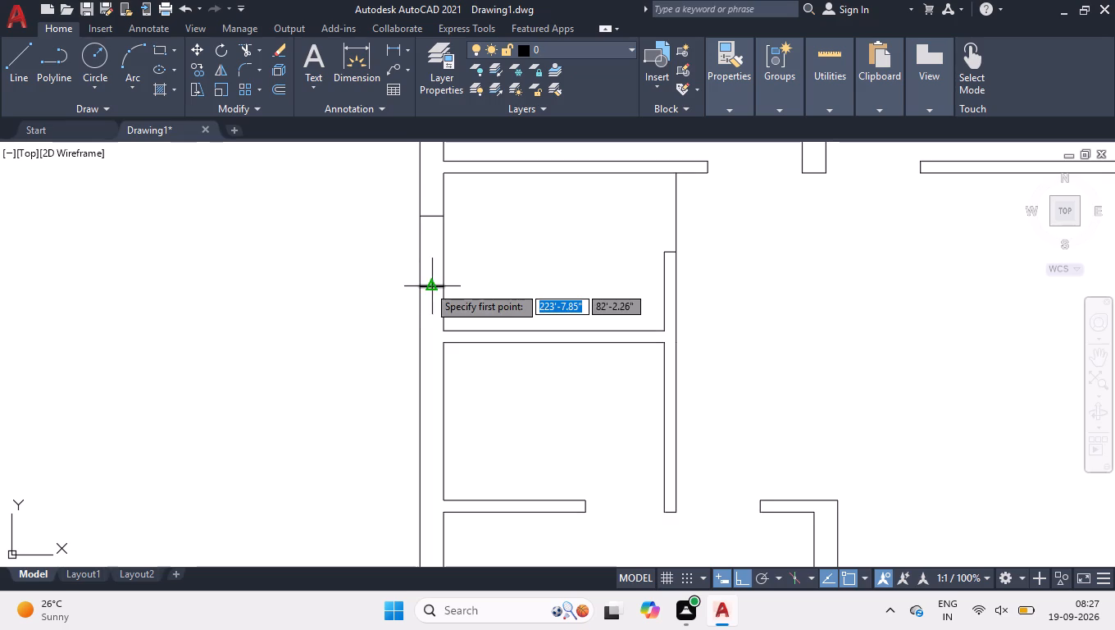
left_click(430, 285)
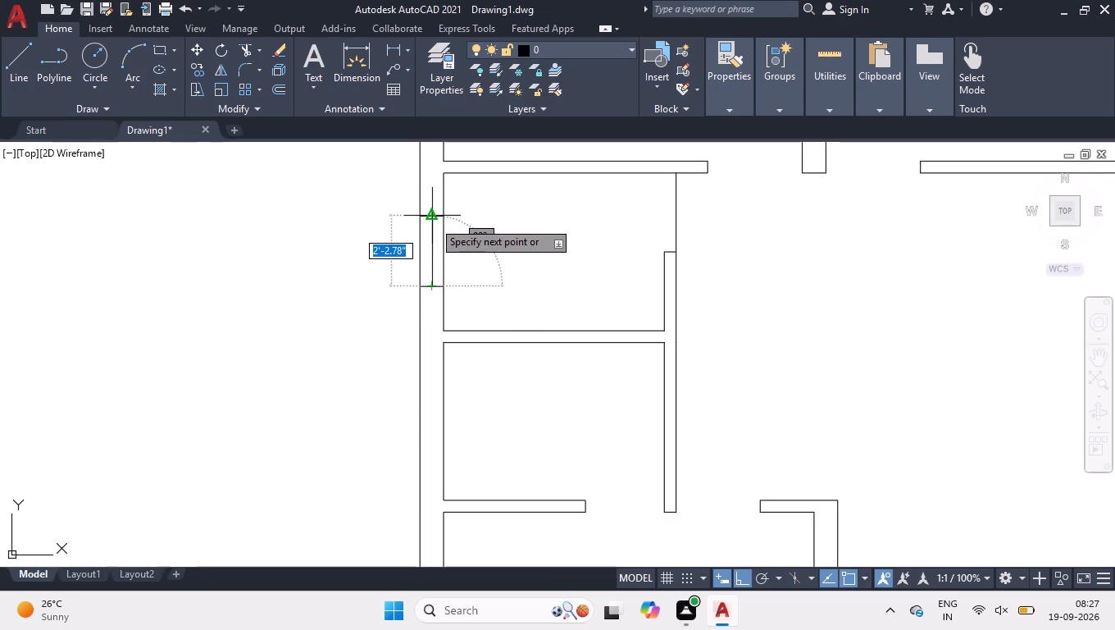
left_click(435, 219)
key("space")
Draw two 9" window jamb lines across the left outer wall beside the lower of the two small left-hand rooms.
scroll(445, 530, "up", 1)
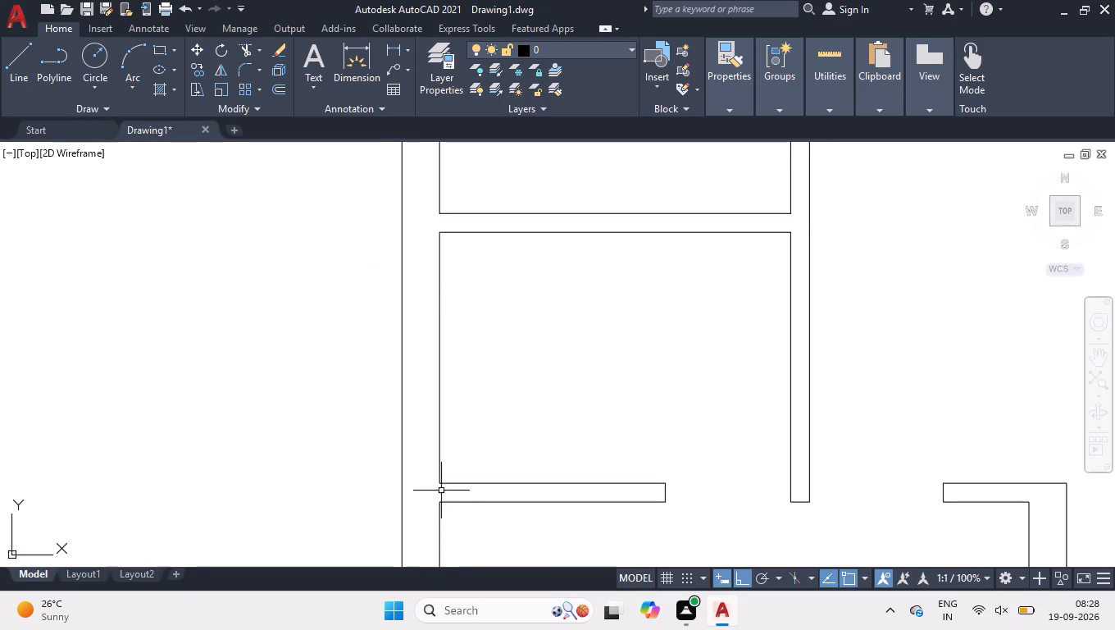
scroll(444, 415, "down", 1)
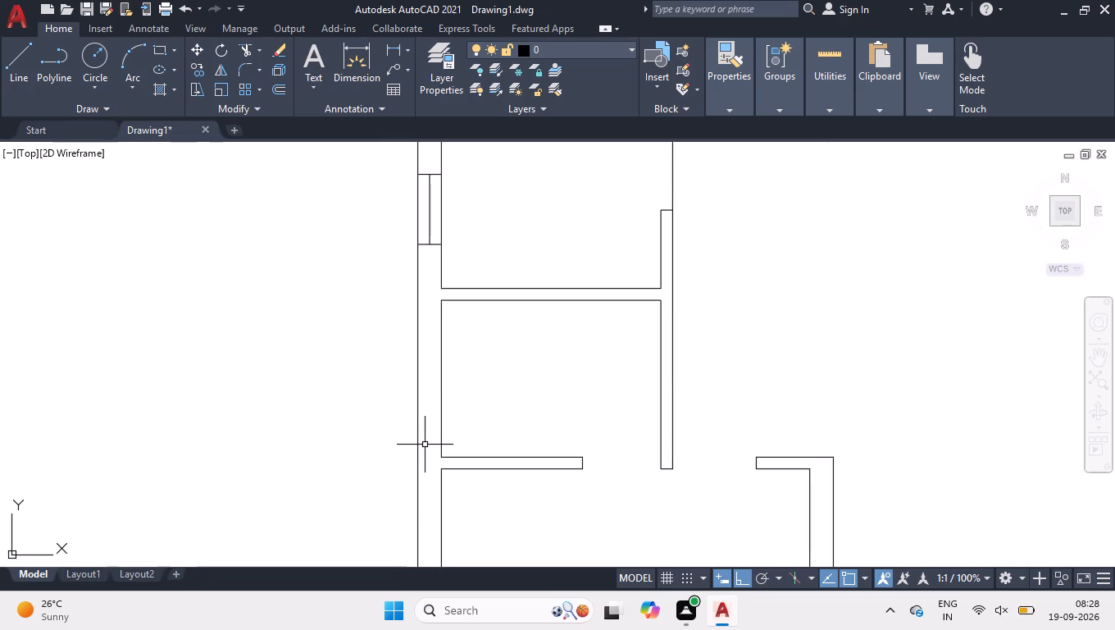
scroll(425, 445, "up", 1)
key("space")
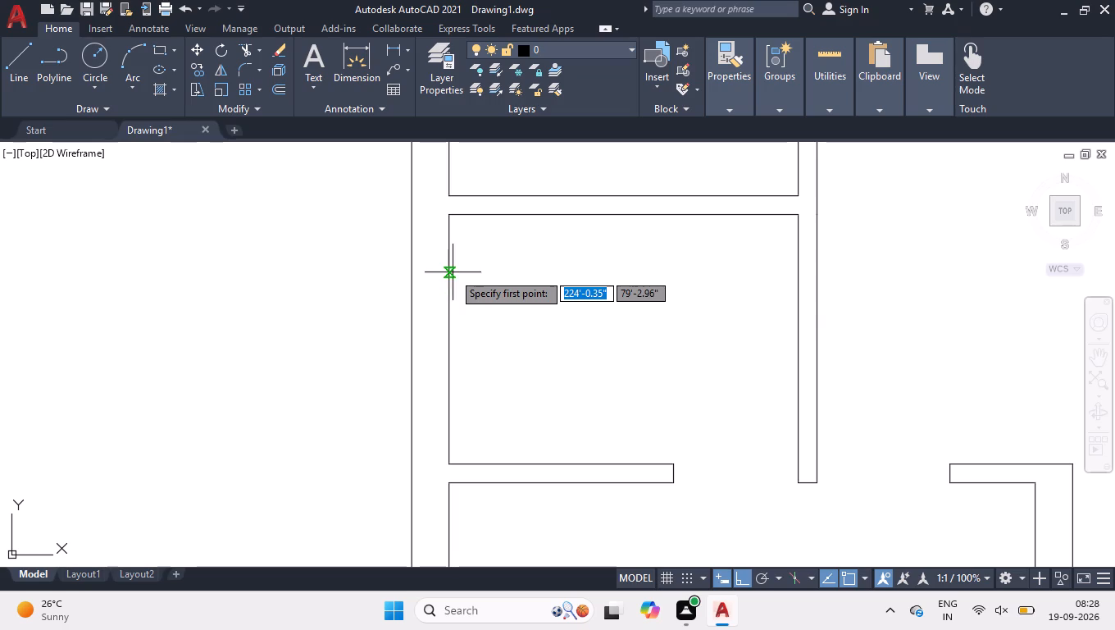
left_click(449, 265)
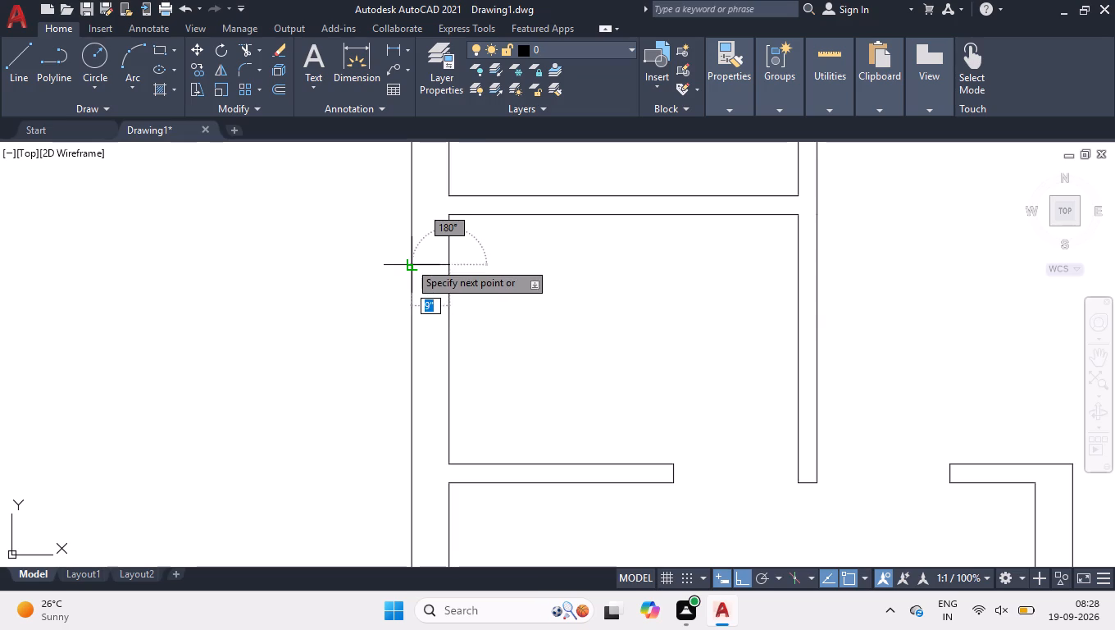
left_click(409, 261)
key("space")
key("space")
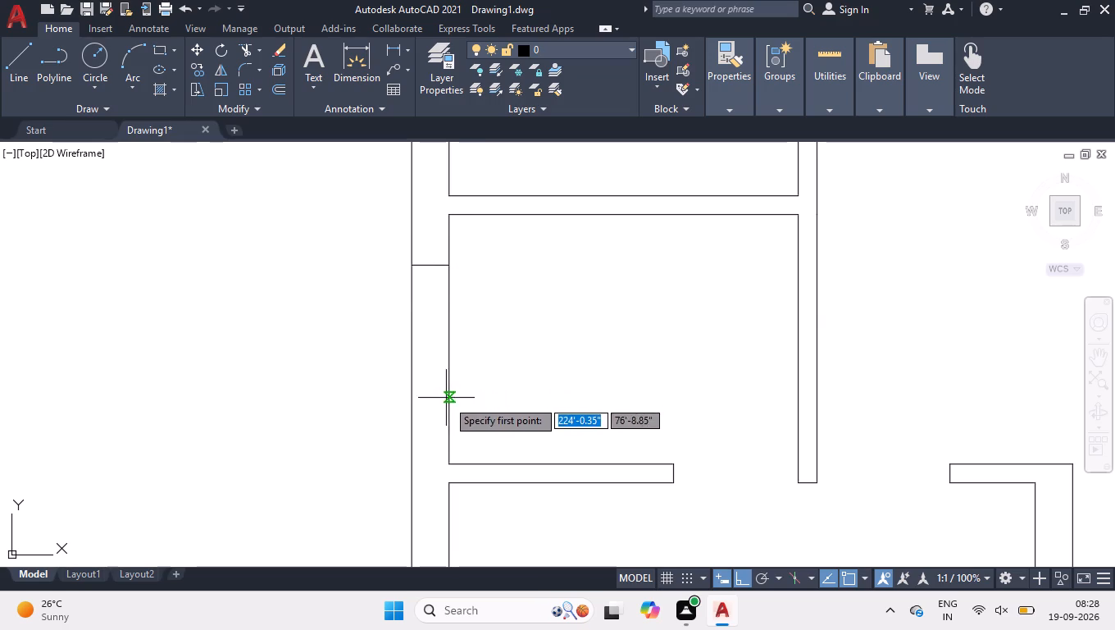
left_click(448, 403)
left_click(411, 404)
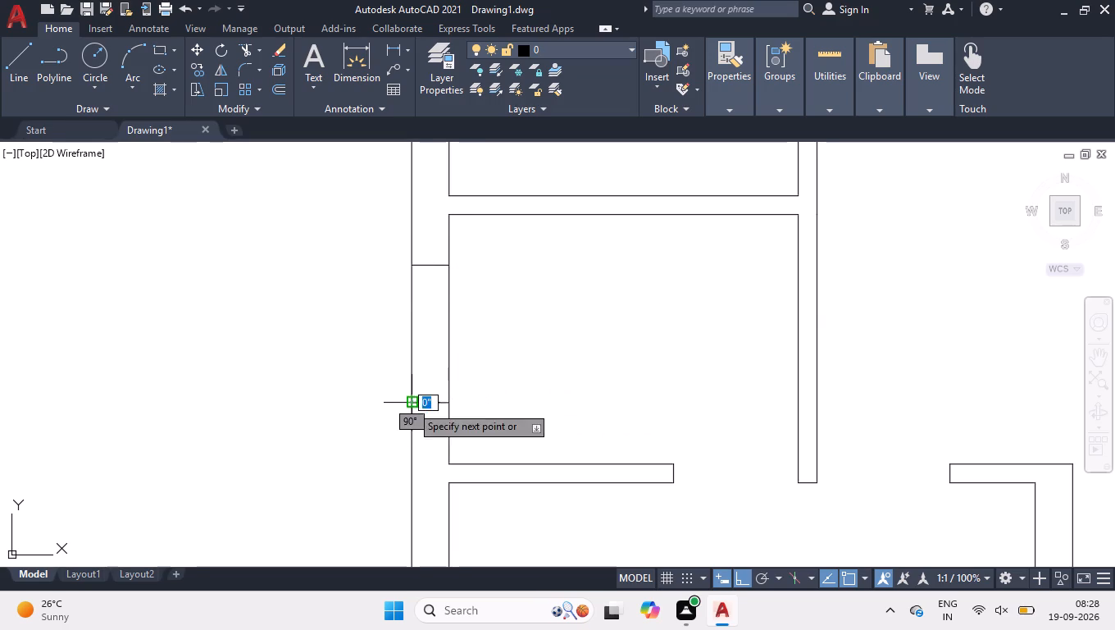
key("space")
Draw a vertical centre line between the midpoints of the lower small room's two window jamb lines.
key("space")
left_click(430, 401)
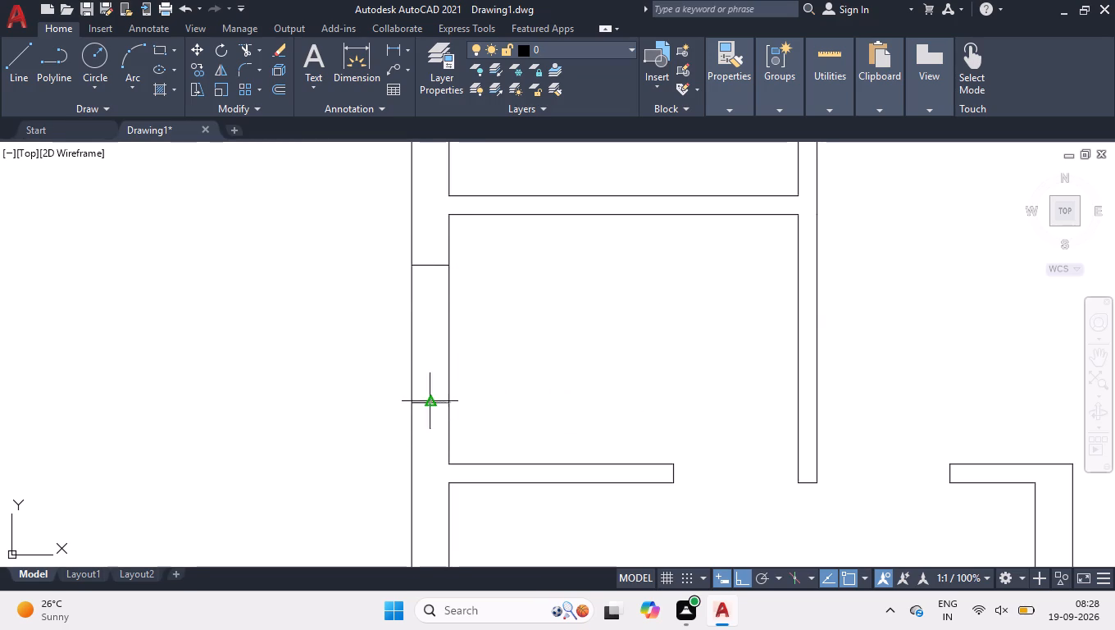
left_click(435, 262)
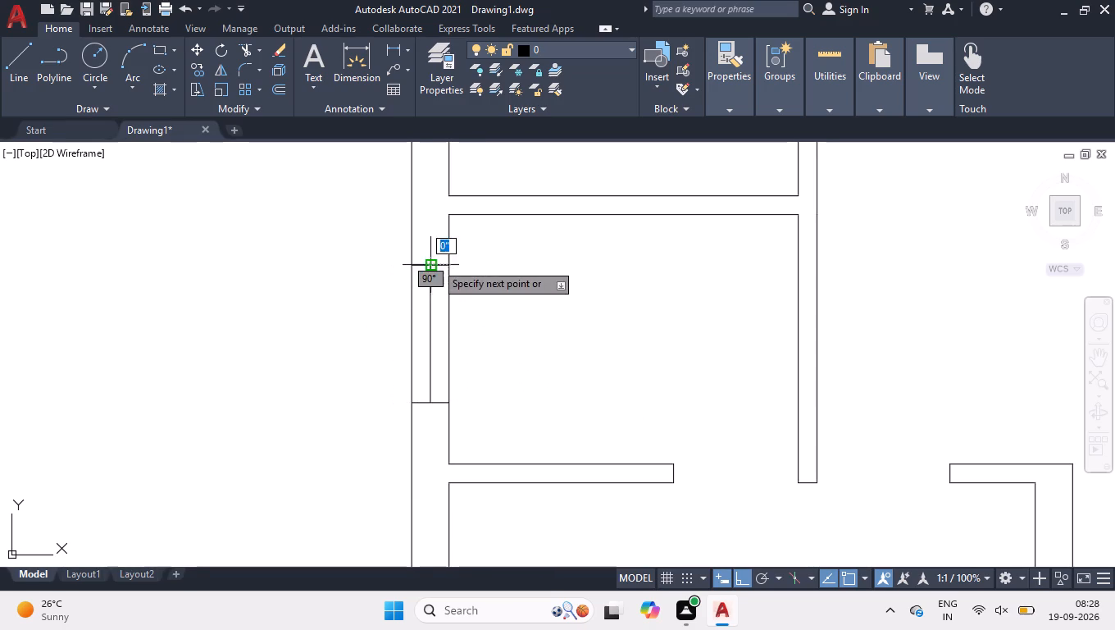
Draw two 9" window jamb lines about 2'-10.5" apart across the left outer wall beside the room below the small left-hand rooms.
key("space")
scroll(435, 226, "down", 2)
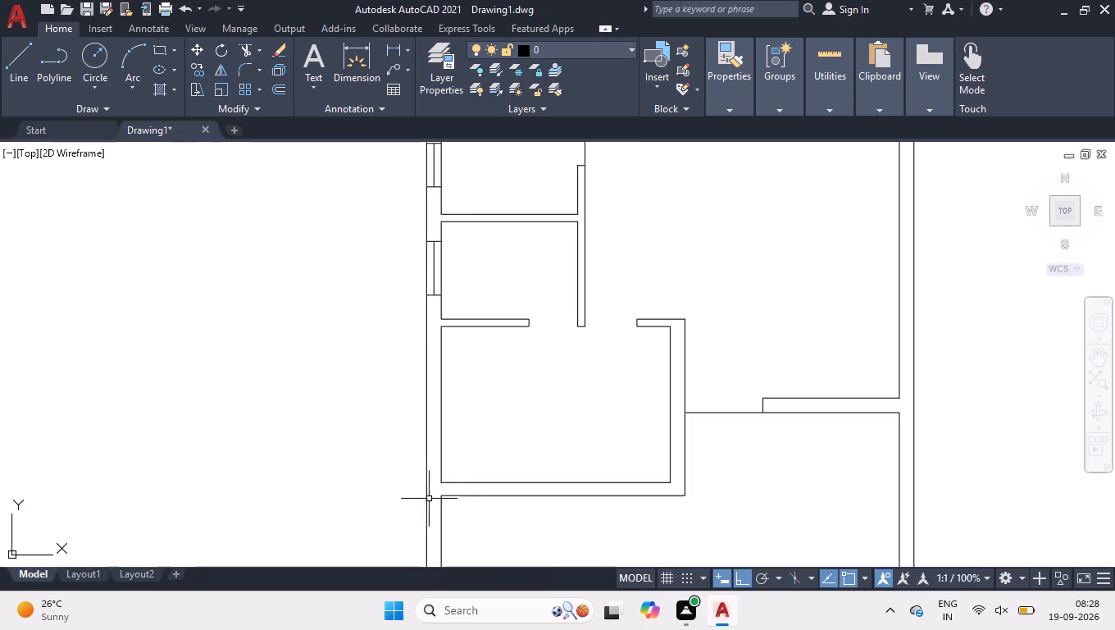
scroll(433, 493, "up", 1)
key("space")
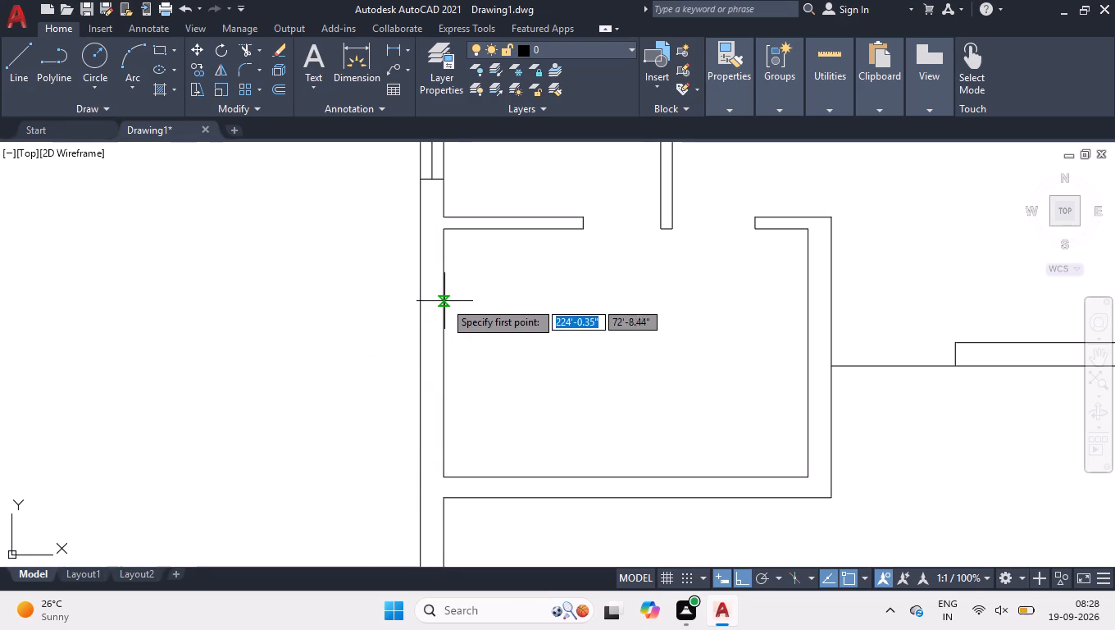
left_click(444, 300)
left_click(424, 297)
key("space")
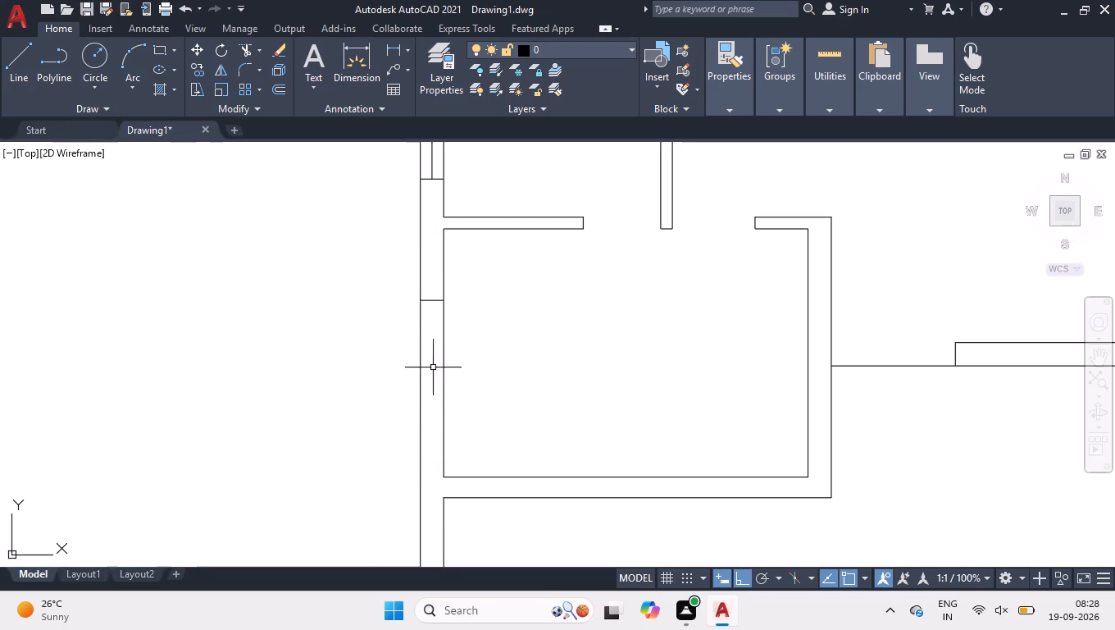
key("space")
left_click(443, 390)
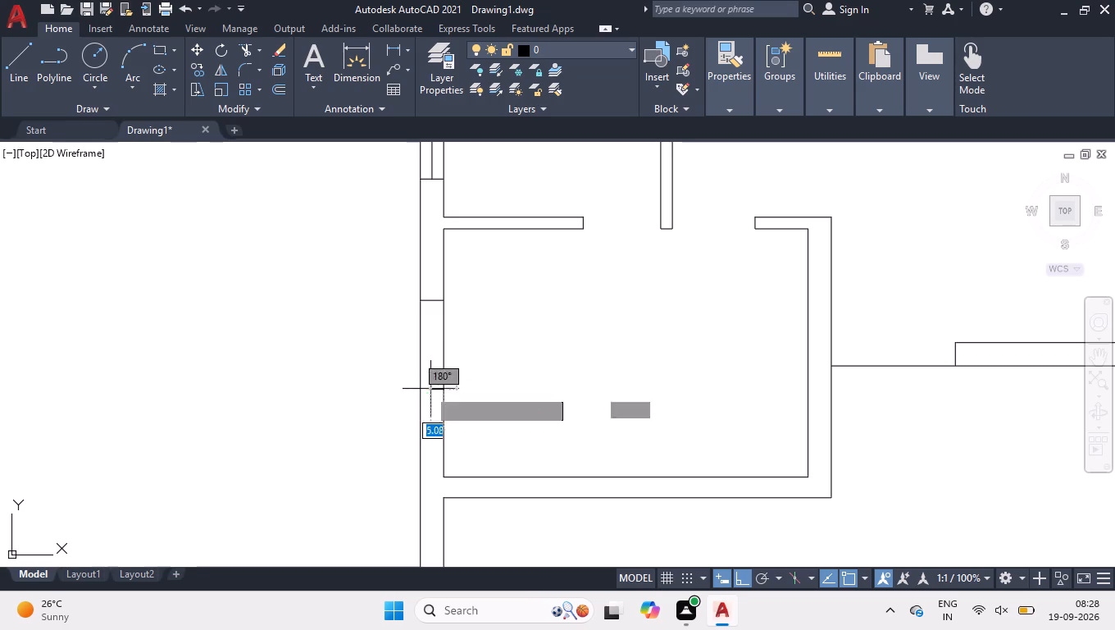
left_click(420, 389)
key("space")
Draw a vertical centre line about 2'-10.5" long between the midpoints of that room's two window jamb lines.
scroll(407, 377, "up", 1)
key("space")
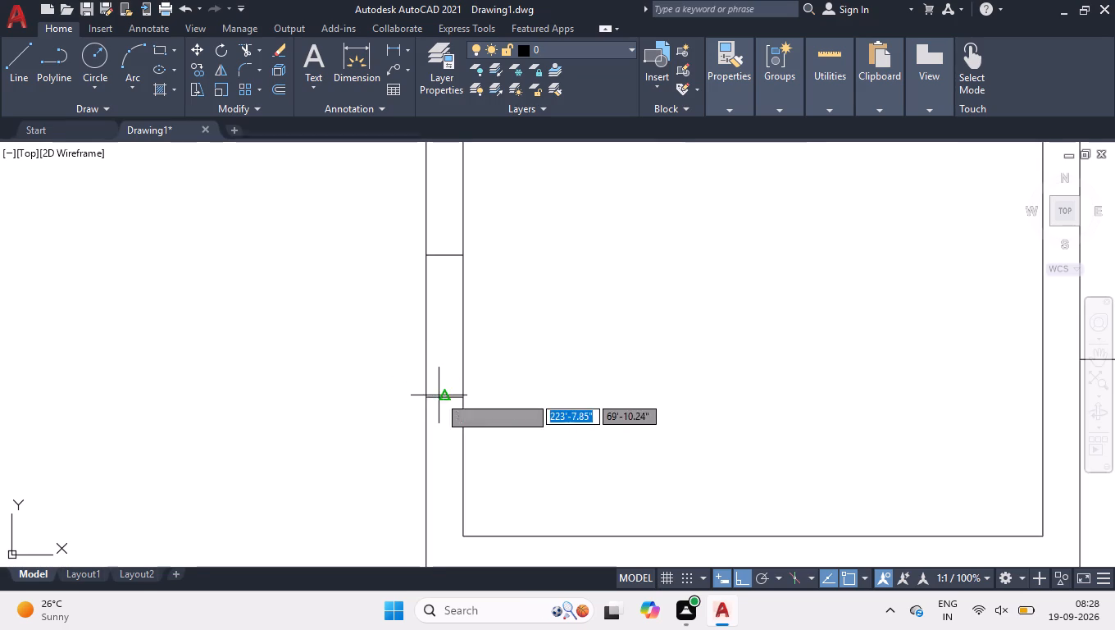
left_click(443, 399)
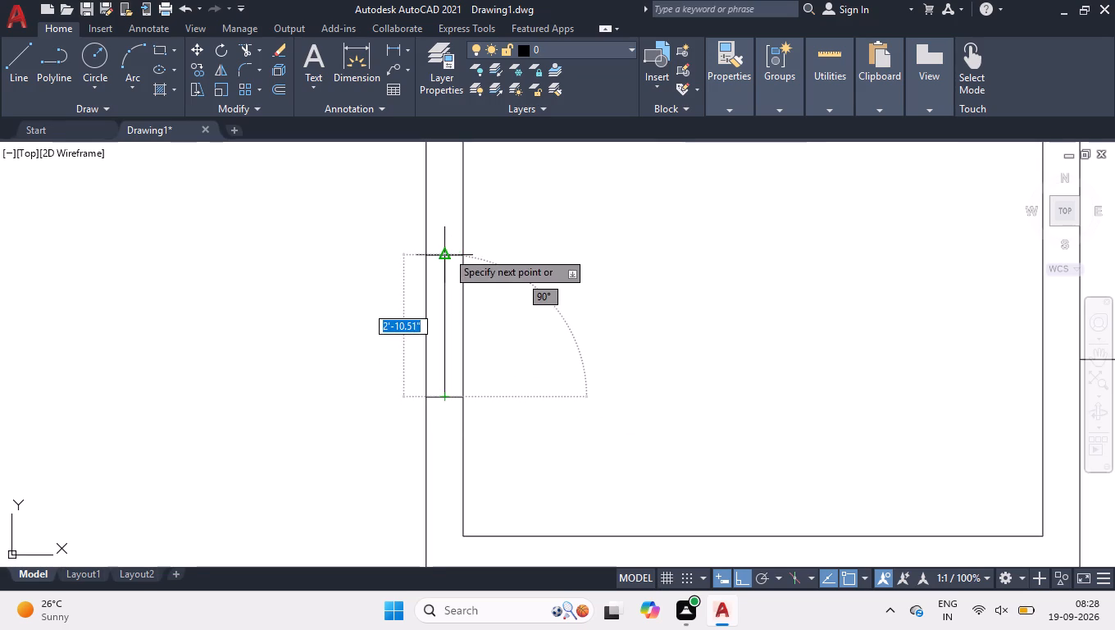
left_click(446, 251)
key("space")
Stretch the inner line of that room's bottom wall to the outer face of its right-hand wall.
scroll(410, 252, "down", 2)
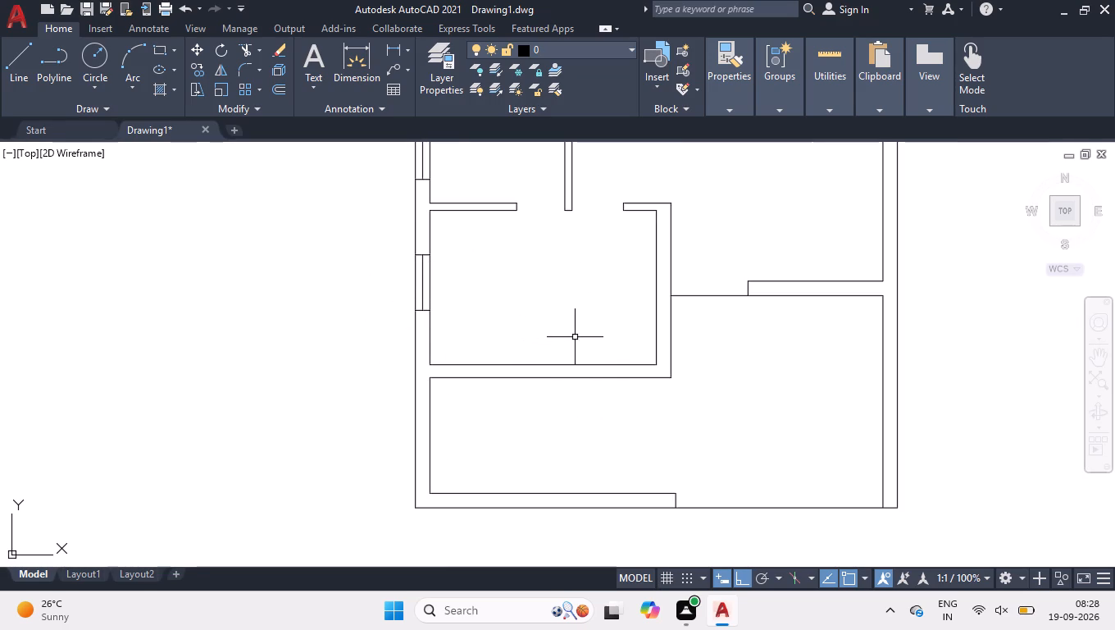
left_click(636, 364)
scroll(660, 366, "up", 3)
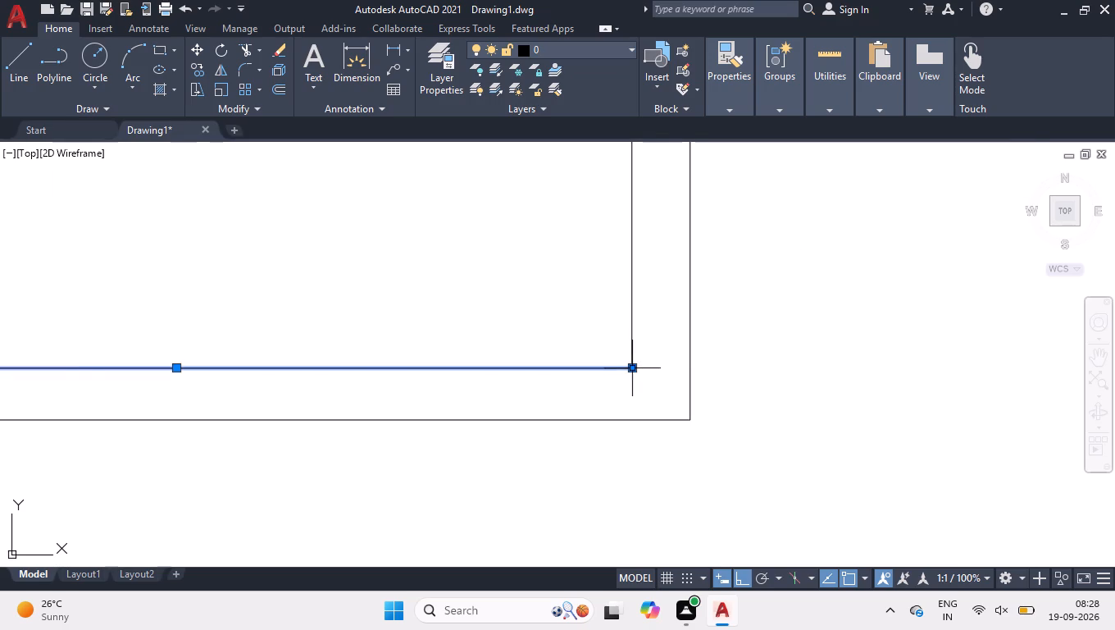
left_click_drag(630, 369, 639, 369)
left_click(691, 368)
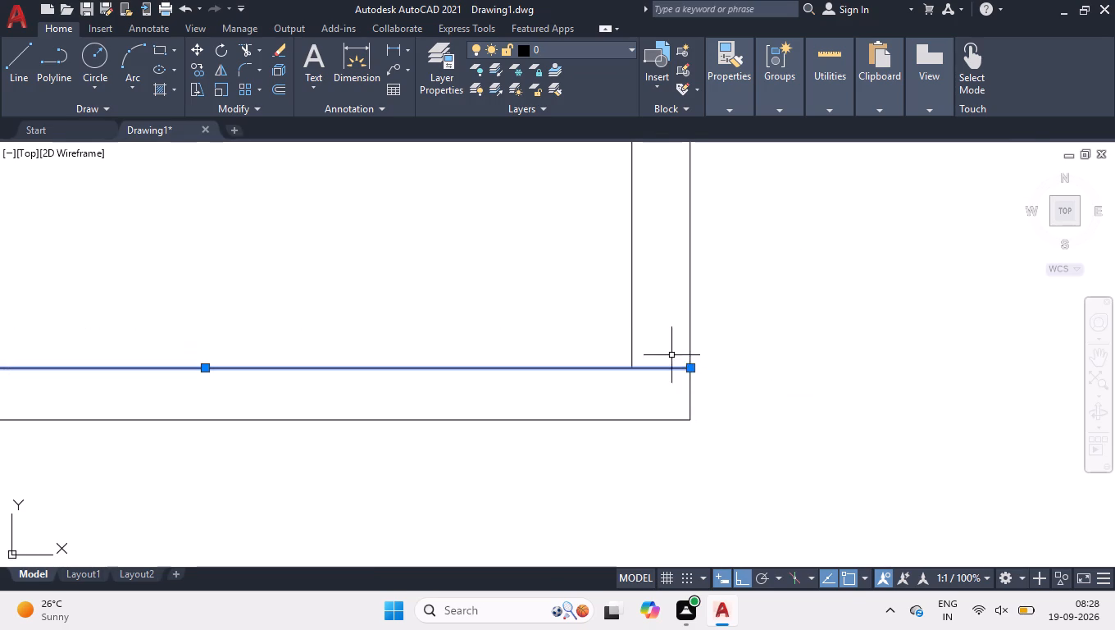
right_click(668, 353)
left_click(721, 465)
Draw a short horizontal line across the base of the room's right-hand wall, from its inner face to its outer face.
scroll(594, 423, "down", 2)
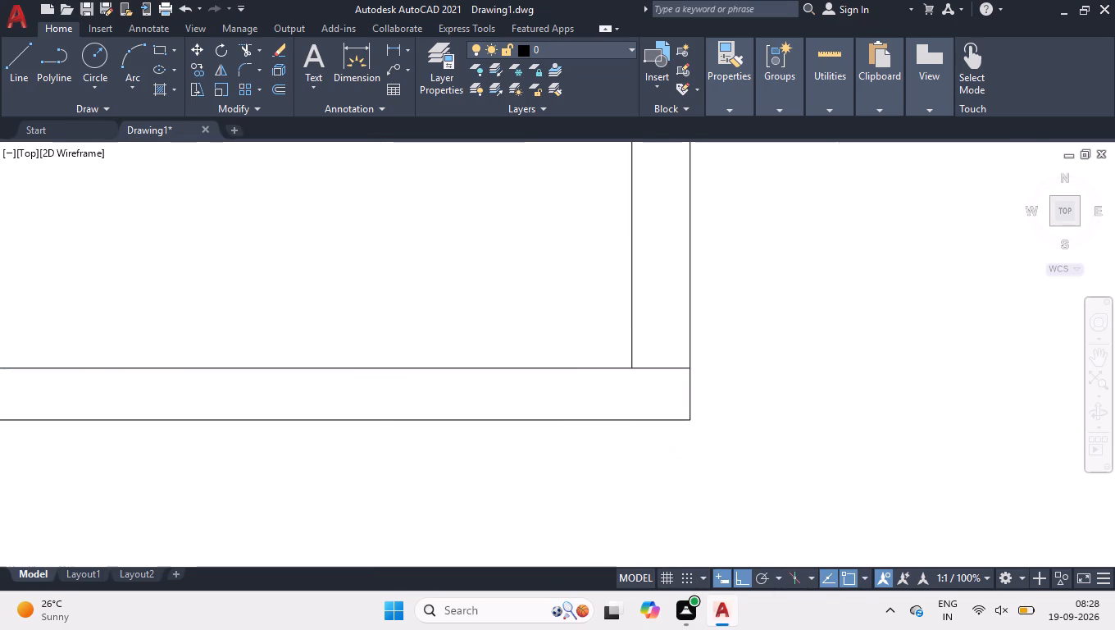
scroll(594, 423, "down", 1)
scroll(598, 406, "up", 1)
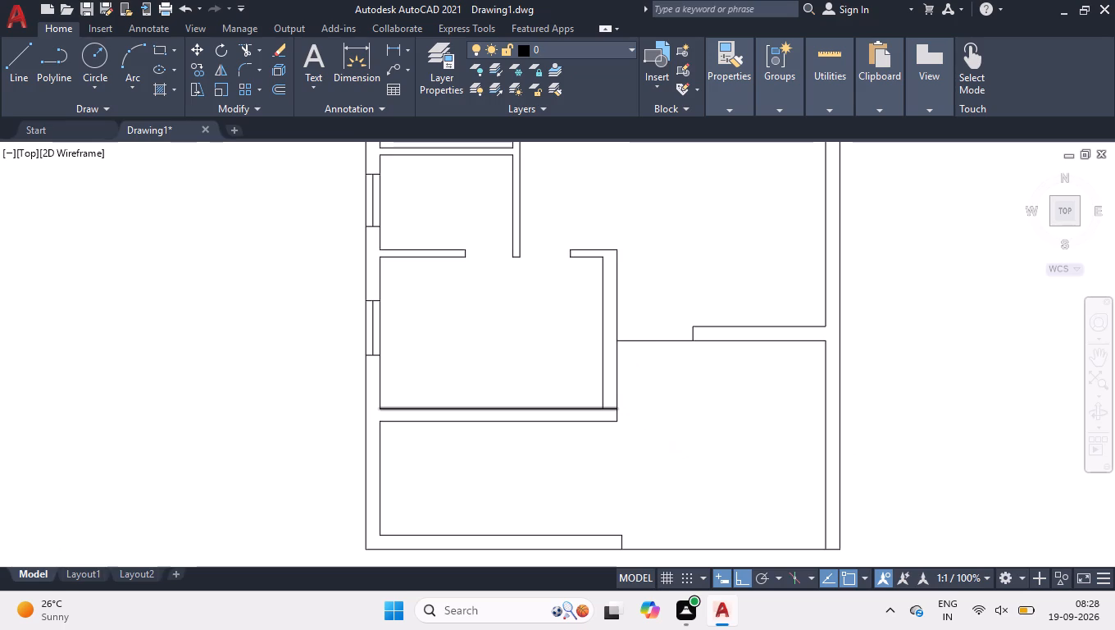
left_click(598, 406)
key("l")
key("Return")
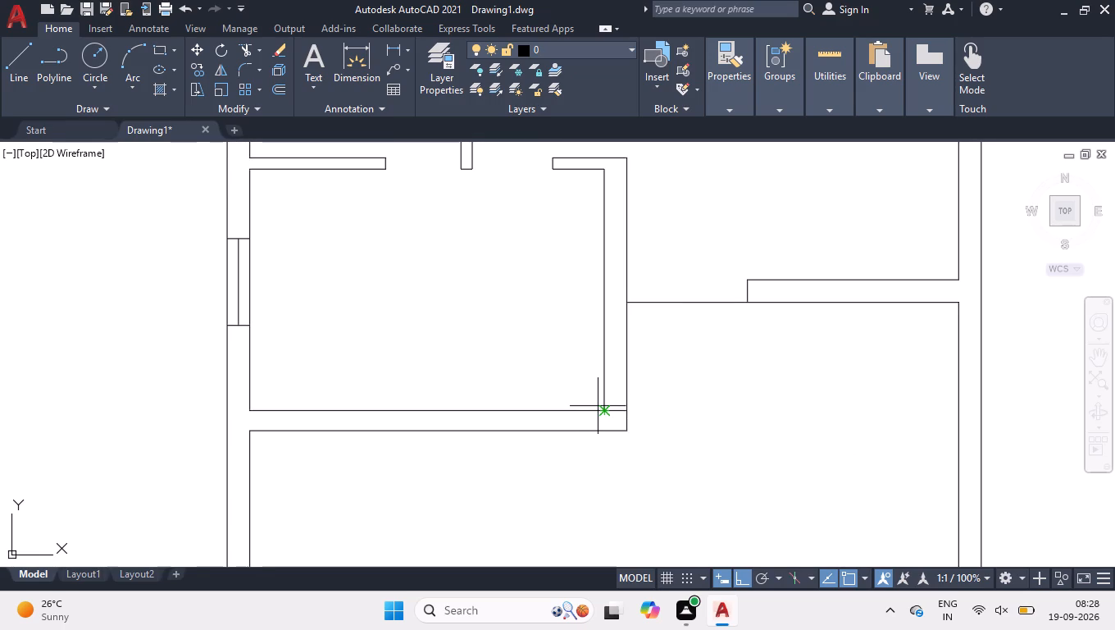
left_click(603, 407)
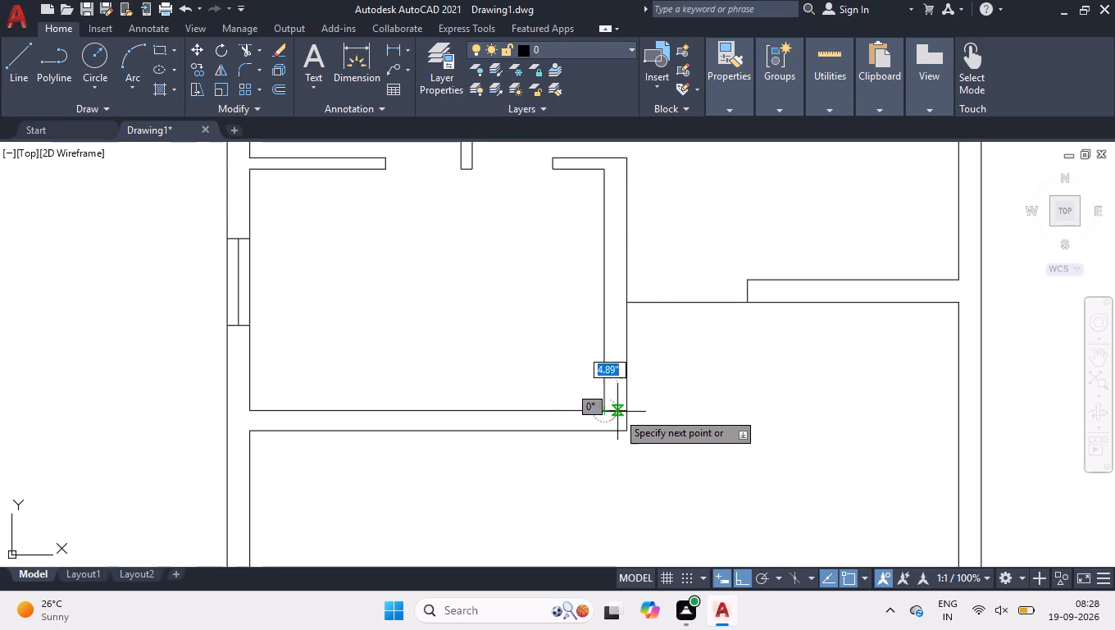
left_click(627, 411)
key("space")
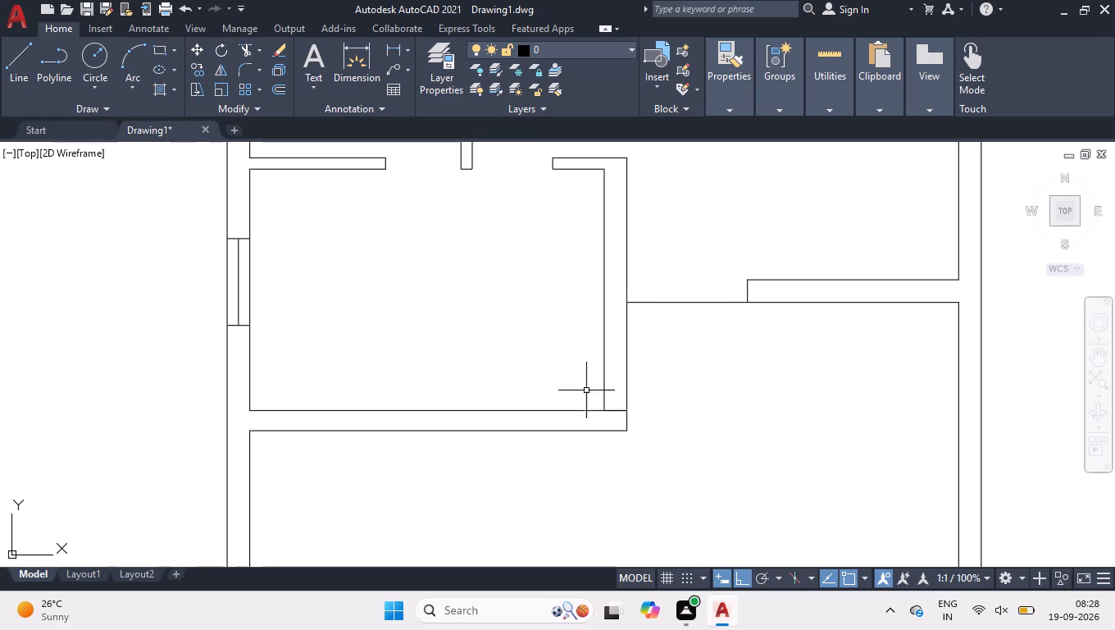
Offset the short line at the base of the right-hand wall 4' upward within that wall.
left_click(537, 372)
left_click(781, 482)
scroll(602, 381, "up", 2)
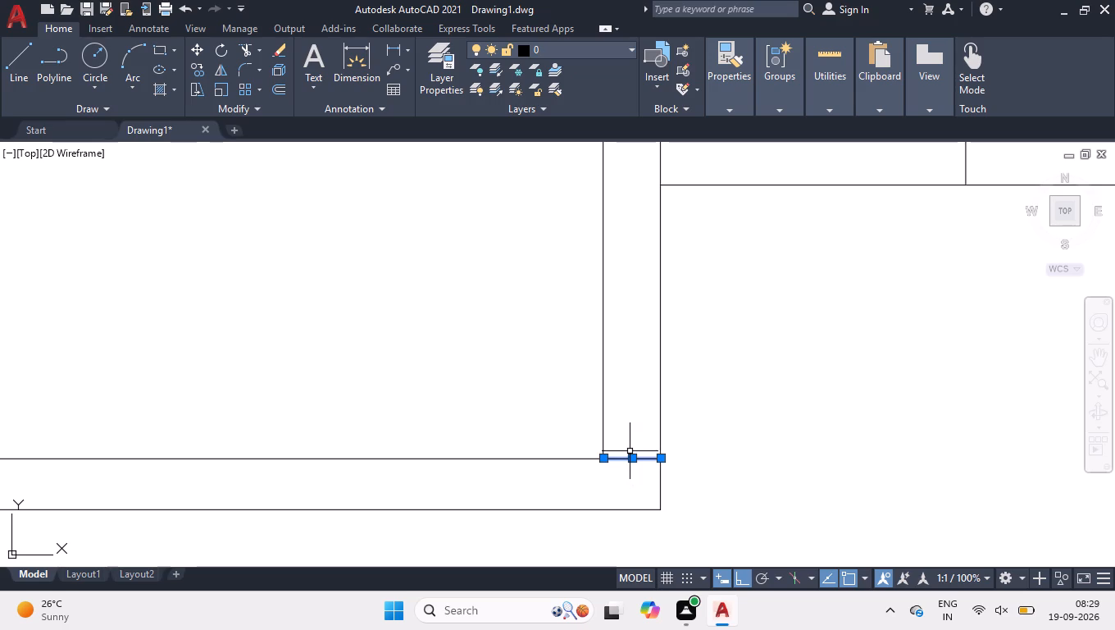
type("off")
key("Return")
type("4'")
key("Return")
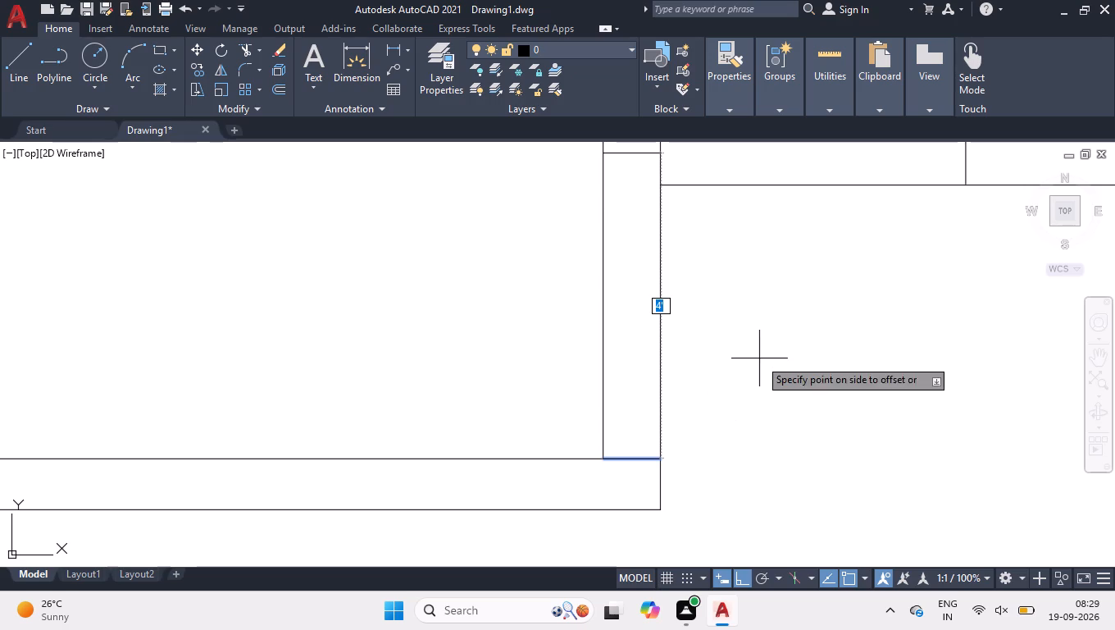
left_click(709, 340)
key("space")
Draw two 9" window jamb lines across the horizontal wall at the bottom of the large right-hand room.
scroll(587, 281, "down", 3)
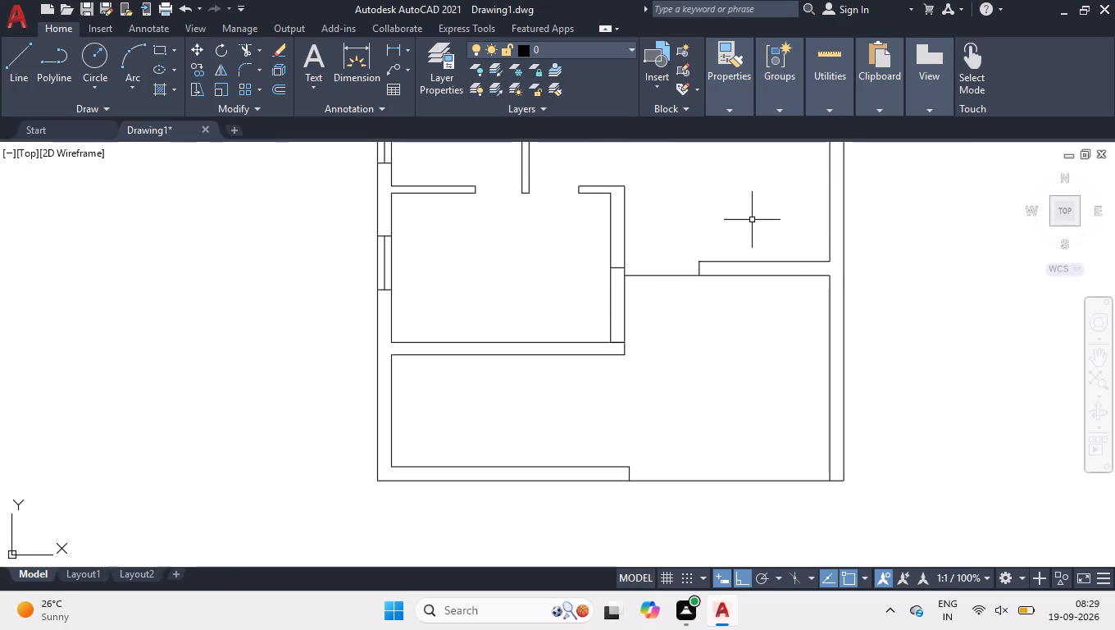
scroll(800, 239, "up", 2)
key("l")
key("Return")
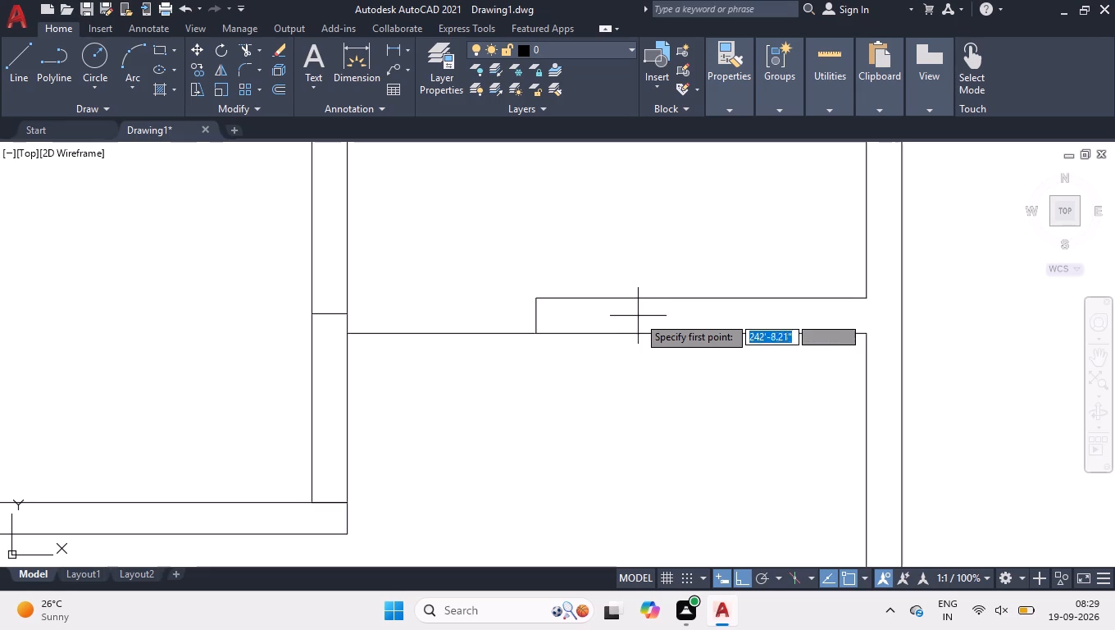
left_click(596, 302)
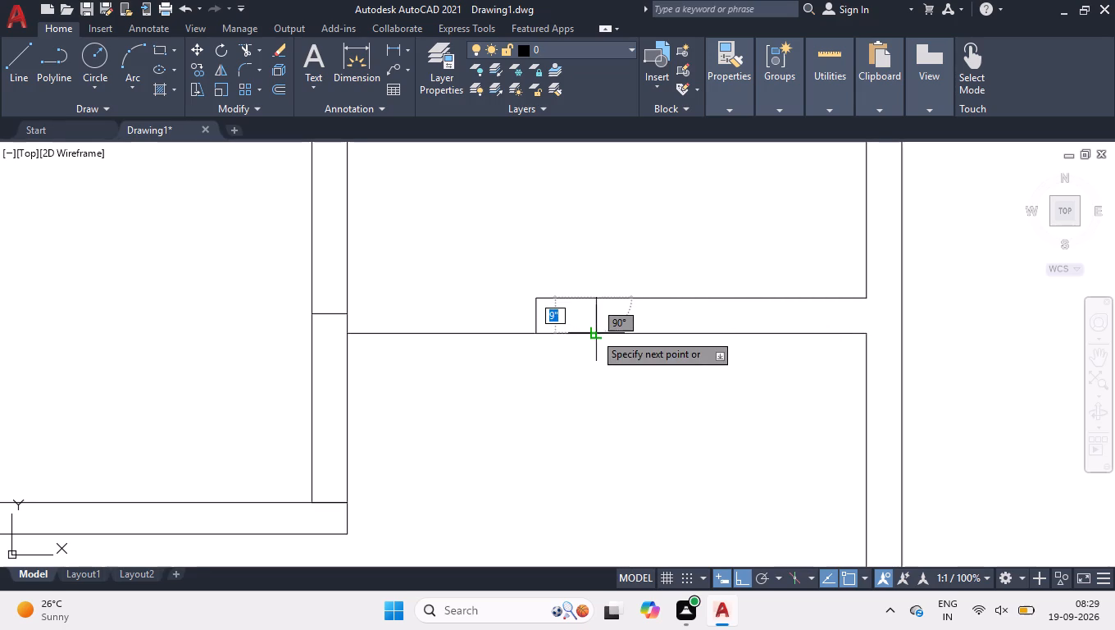
left_click(594, 333)
key("space")
key("space")
left_click_drag(761, 300, 761, 309)
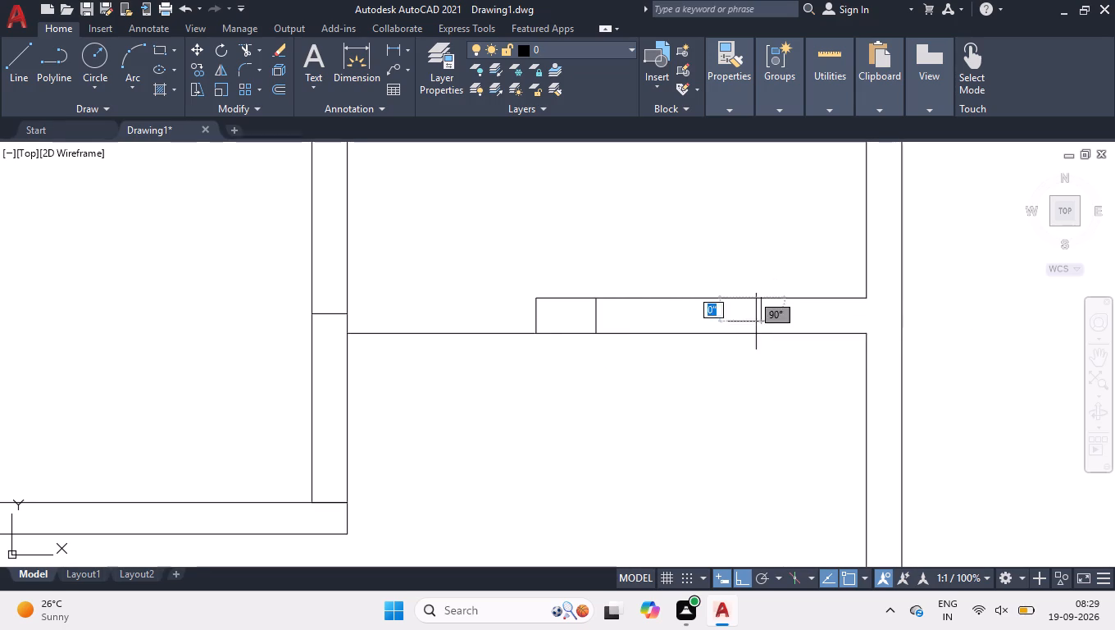
left_click(757, 332)
key("space")
Draw two 9" window jamb lines across the right outer wall near the lower end of the large right-hand room.
scroll(750, 360, "down", 1)
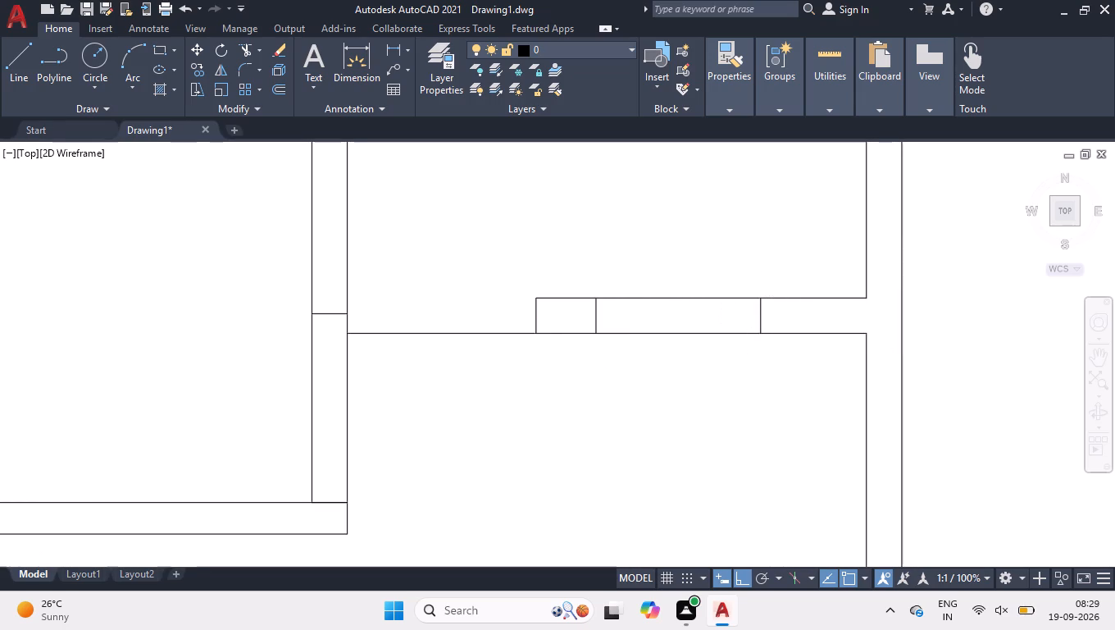
scroll(756, 375, "down", 2)
scroll(784, 206, "up", 1)
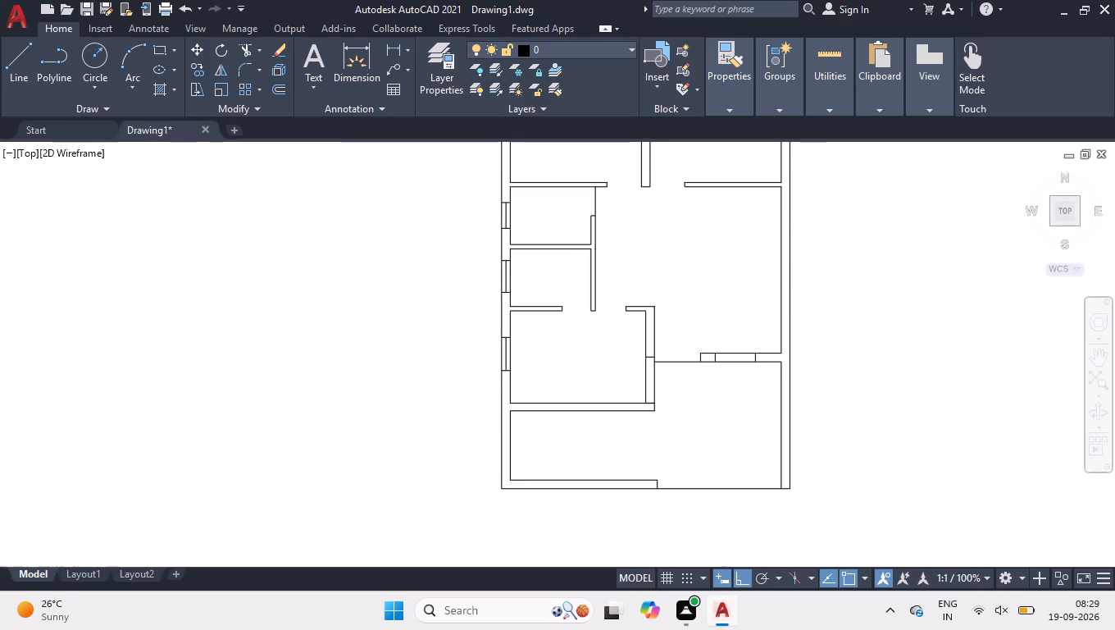
key("space")
left_click(778, 417)
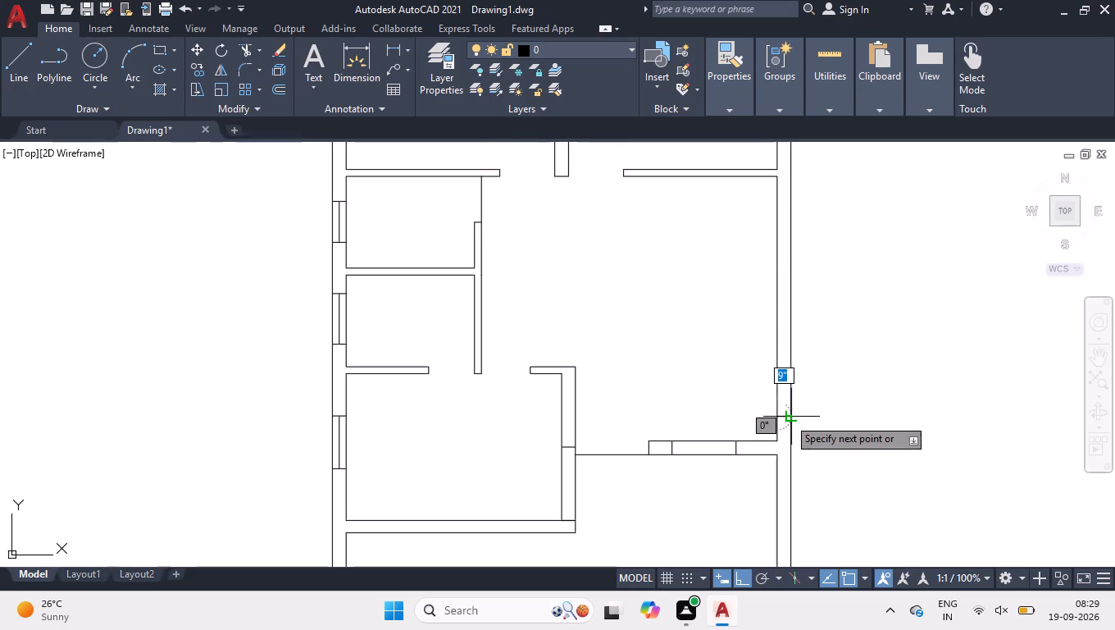
left_click(788, 418)
key("space")
key("space")
left_click(780, 356)
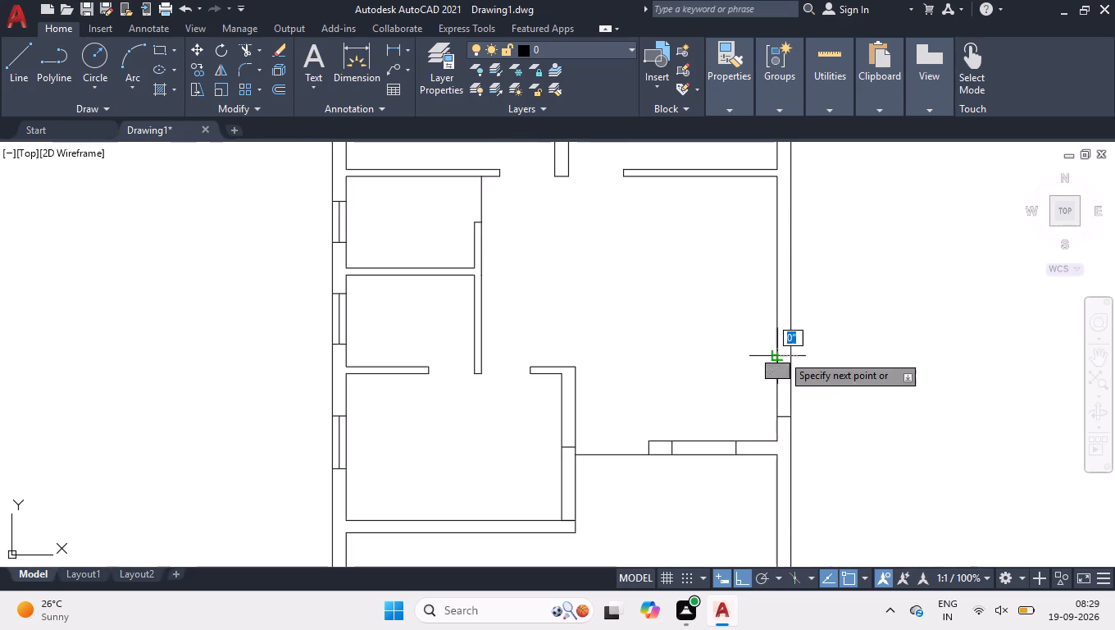
left_click(794, 354)
key("space")
Draw two more 9" window jamb lines across the right outer wall near the upper end of the same large room.
key("space")
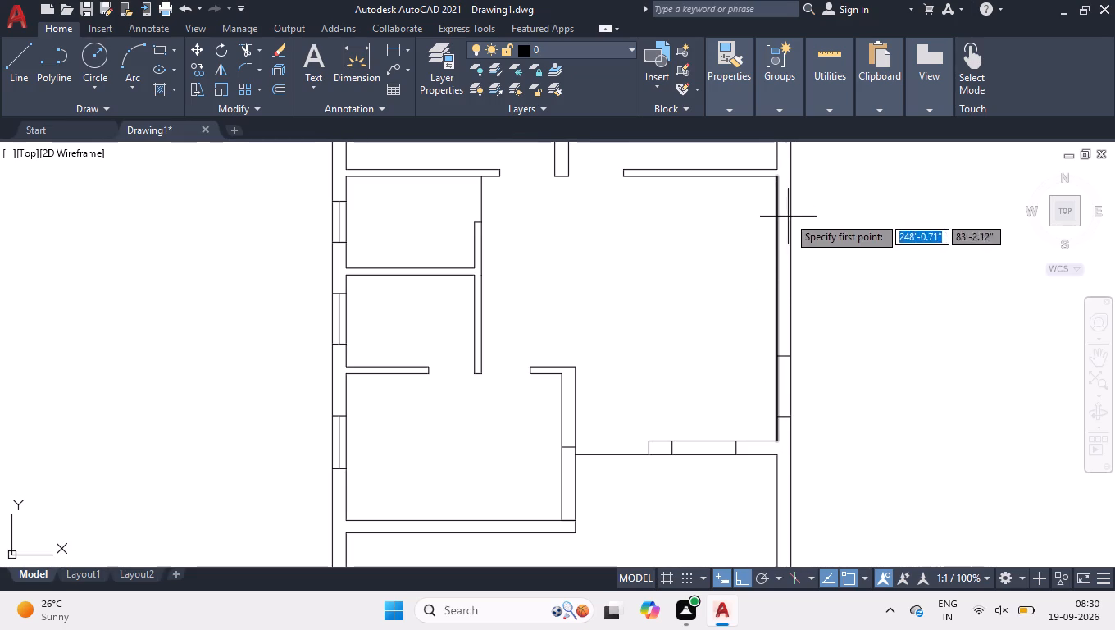
left_click(781, 208)
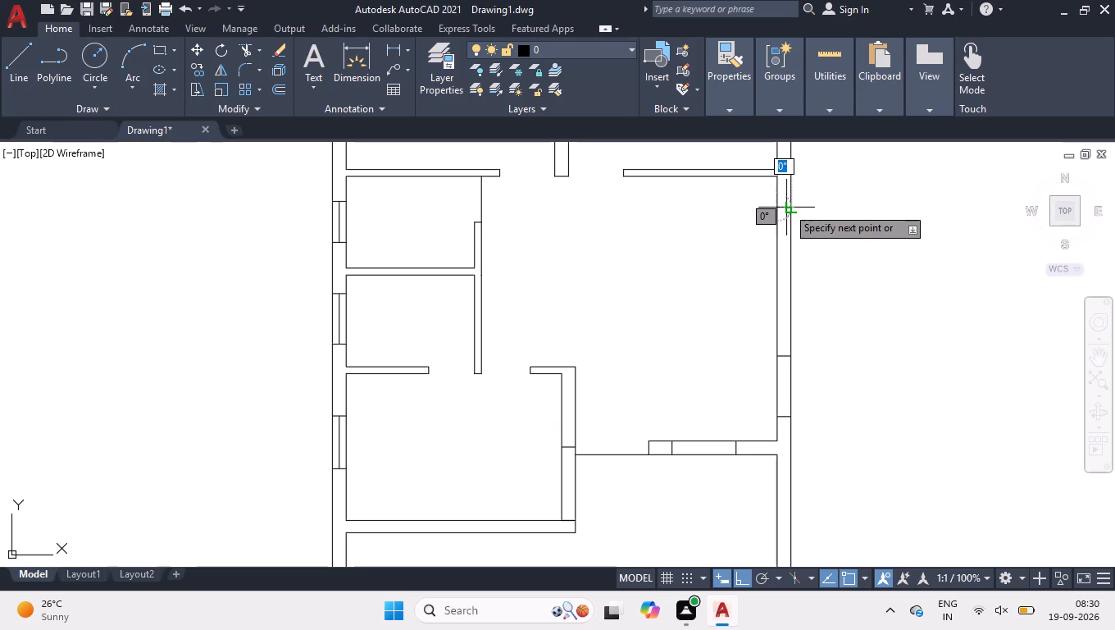
left_click(789, 207)
key("space")
key("space")
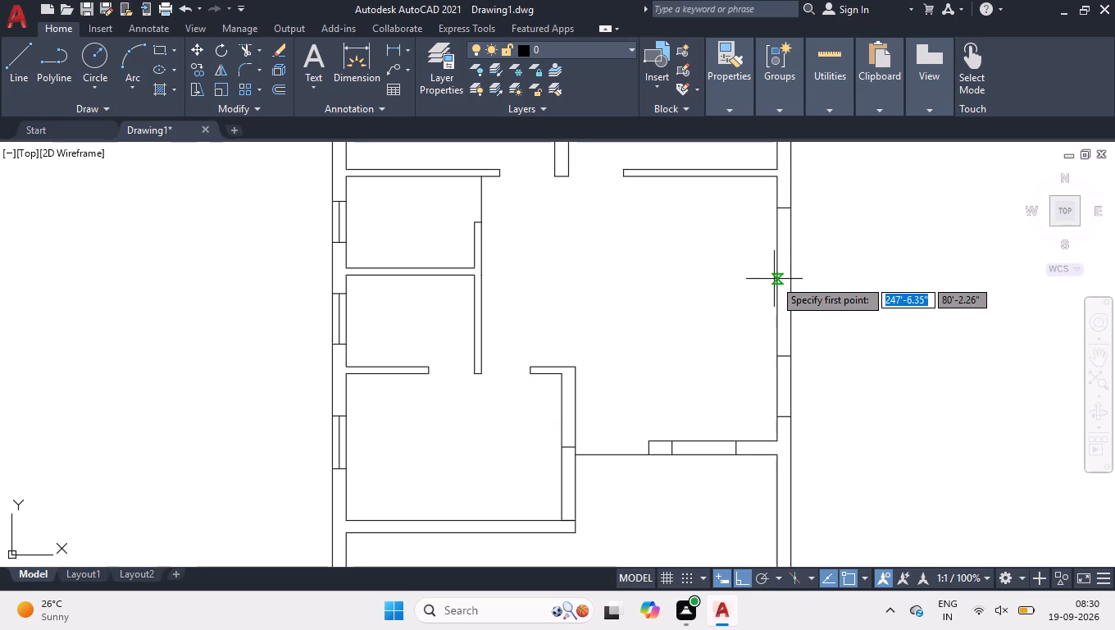
left_click(775, 278)
left_click(791, 278)
key("space")
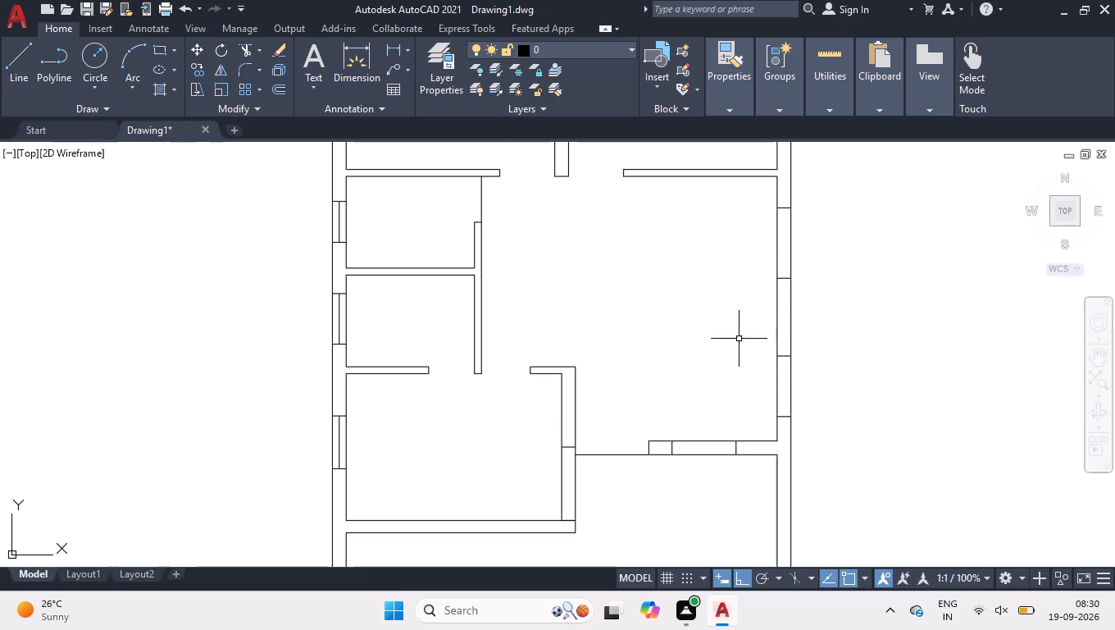
Draw two 9" window jamb lines across the right outer wall beside the room directly above the large right-hand room.
scroll(745, 377, "down", 2)
scroll(762, 231, "up", 2)
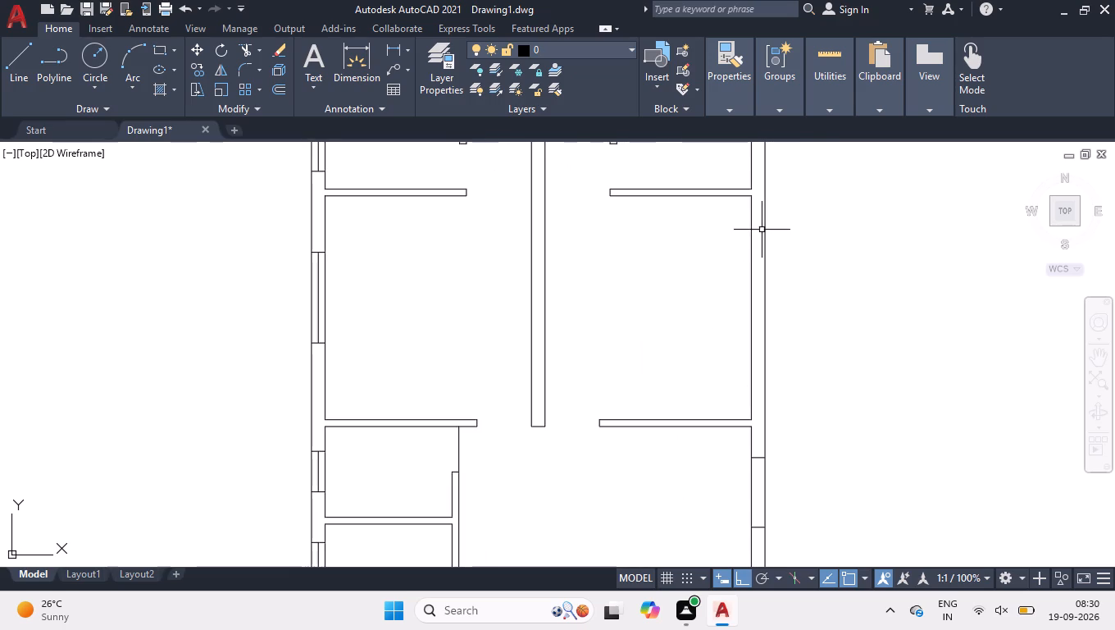
scroll(757, 218, "up", 1)
key("space")
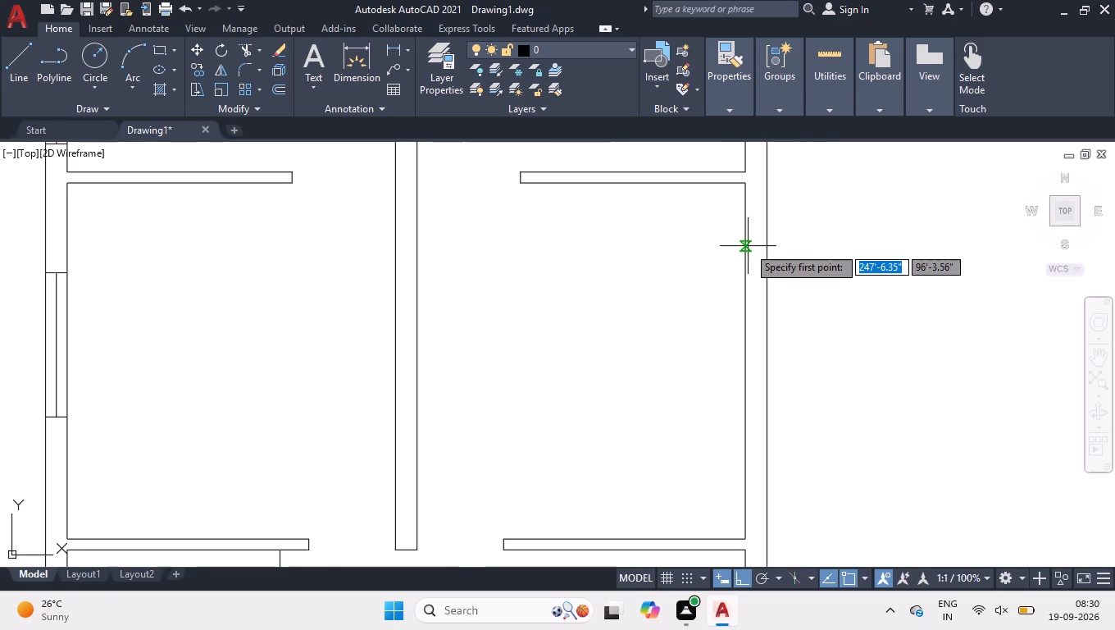
left_click(748, 249)
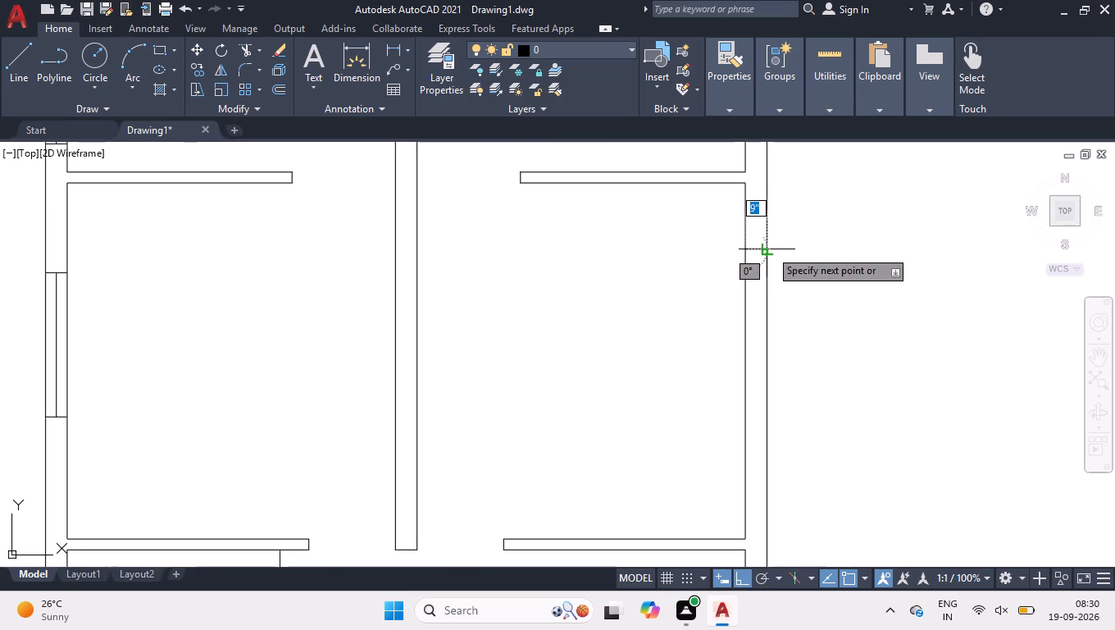
left_click(766, 249)
key("space")
key("space")
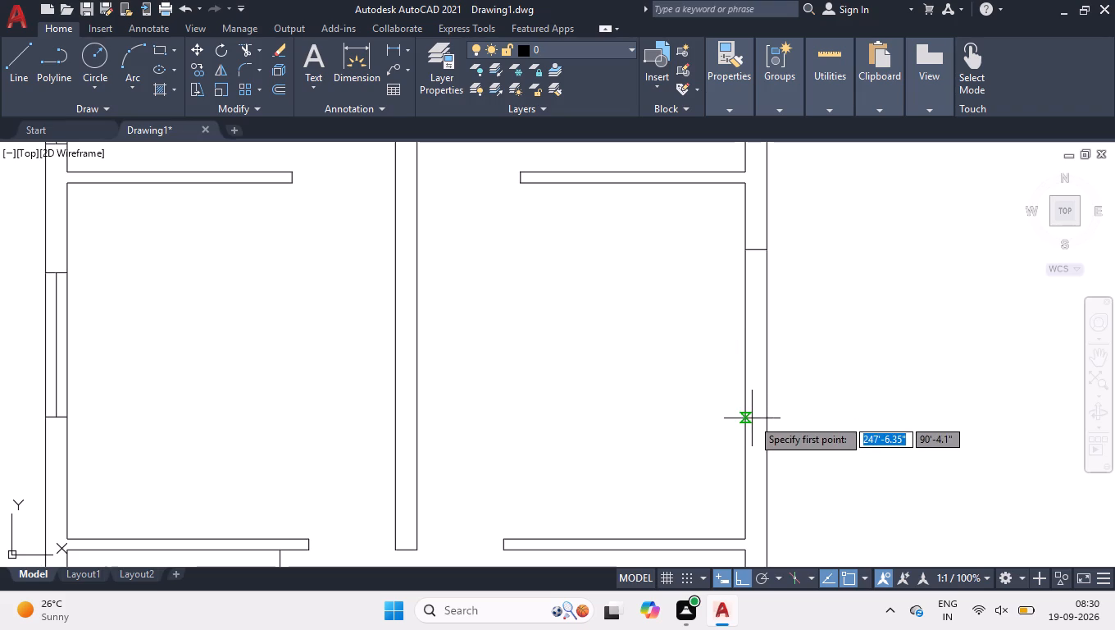
left_click(750, 425)
left_click(764, 421)
key("space")
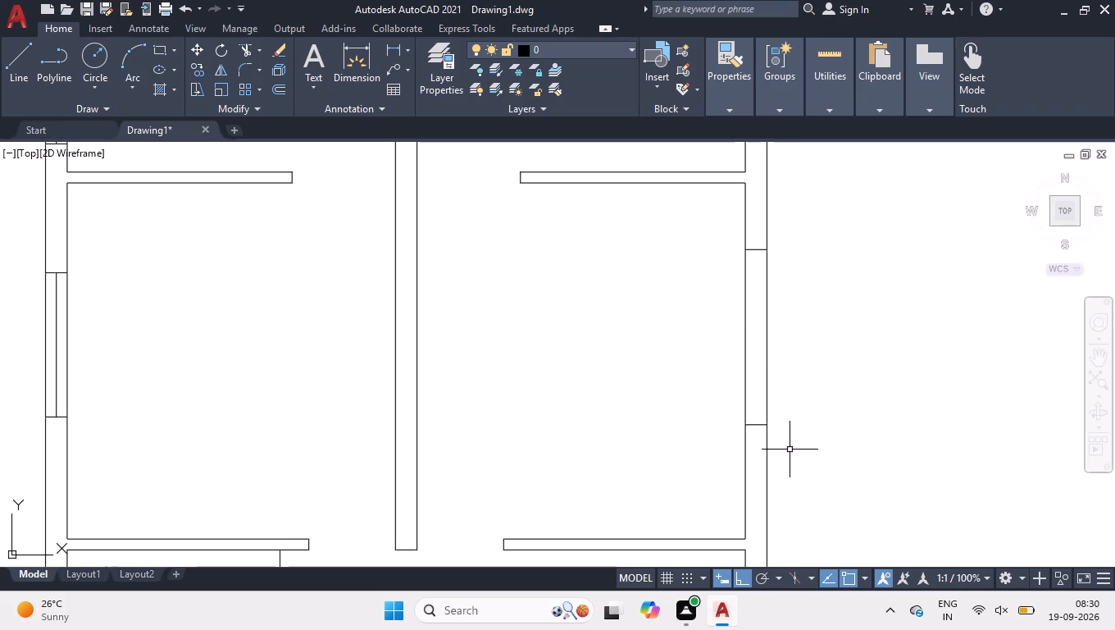
Draw a window jamb line across the 9" right outer wall near the upper end of the top right-hand room.
scroll(785, 445, "down", 1)
scroll(769, 185, "up", 2)
key("space")
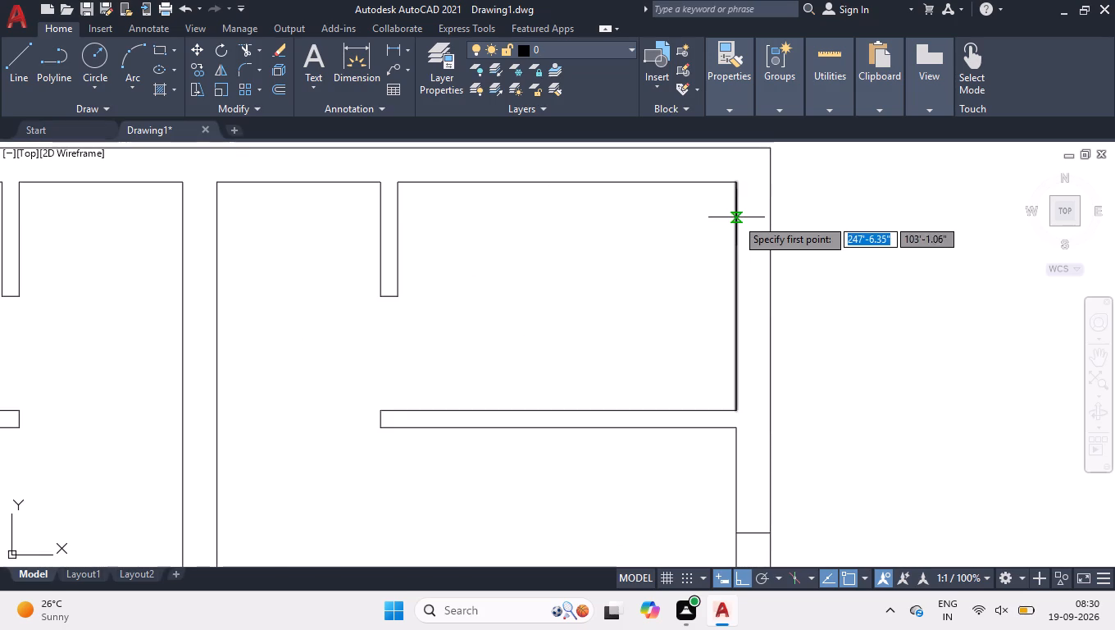
left_click(737, 220)
left_click(772, 221)
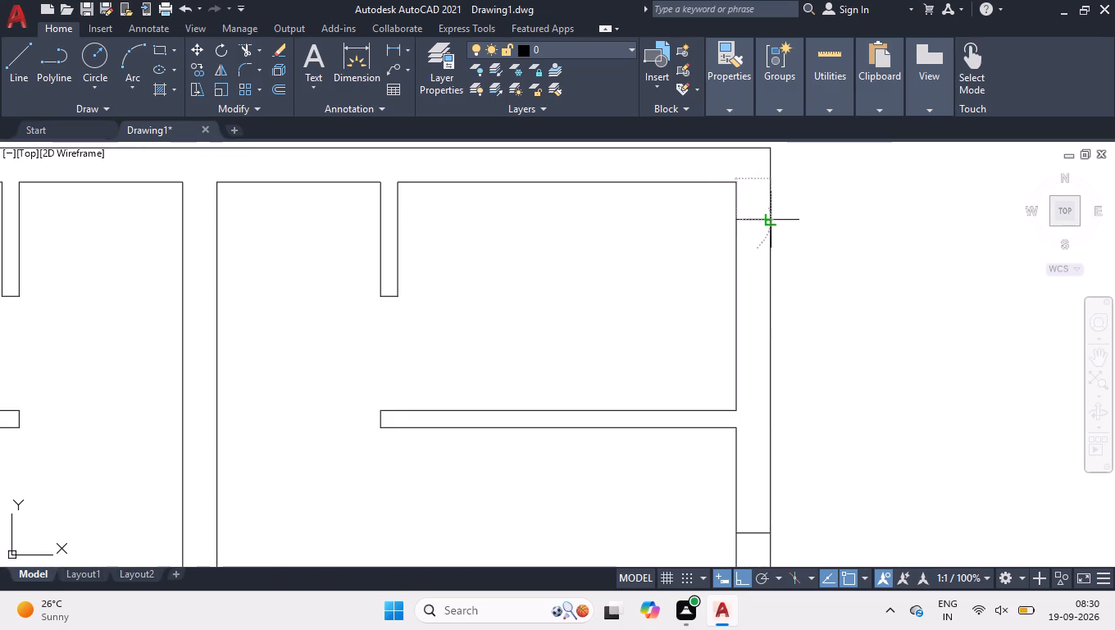
key("space")
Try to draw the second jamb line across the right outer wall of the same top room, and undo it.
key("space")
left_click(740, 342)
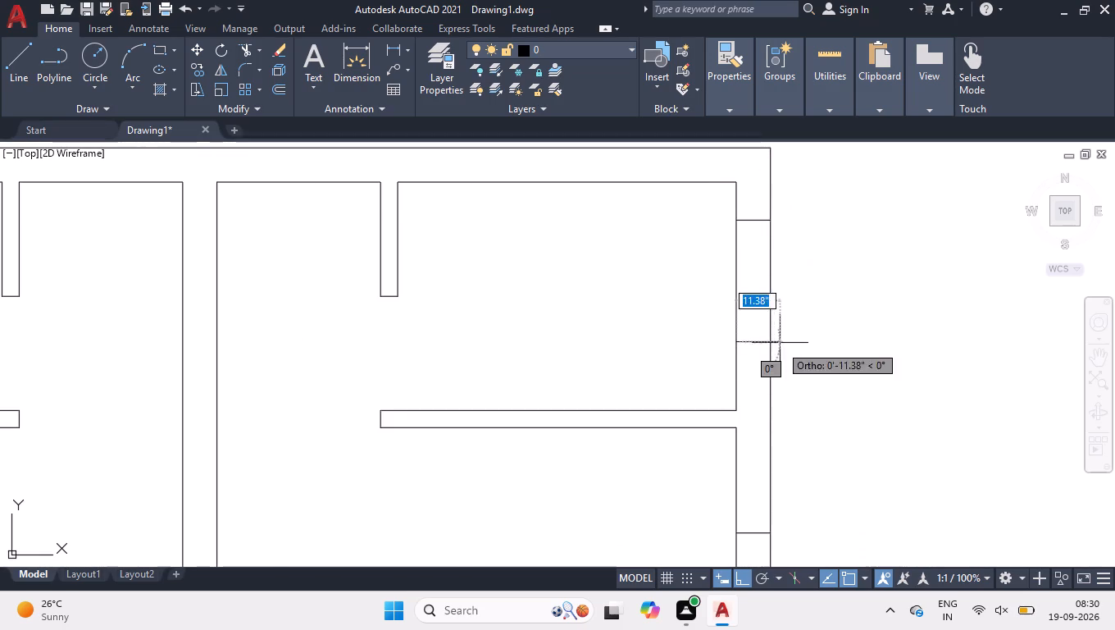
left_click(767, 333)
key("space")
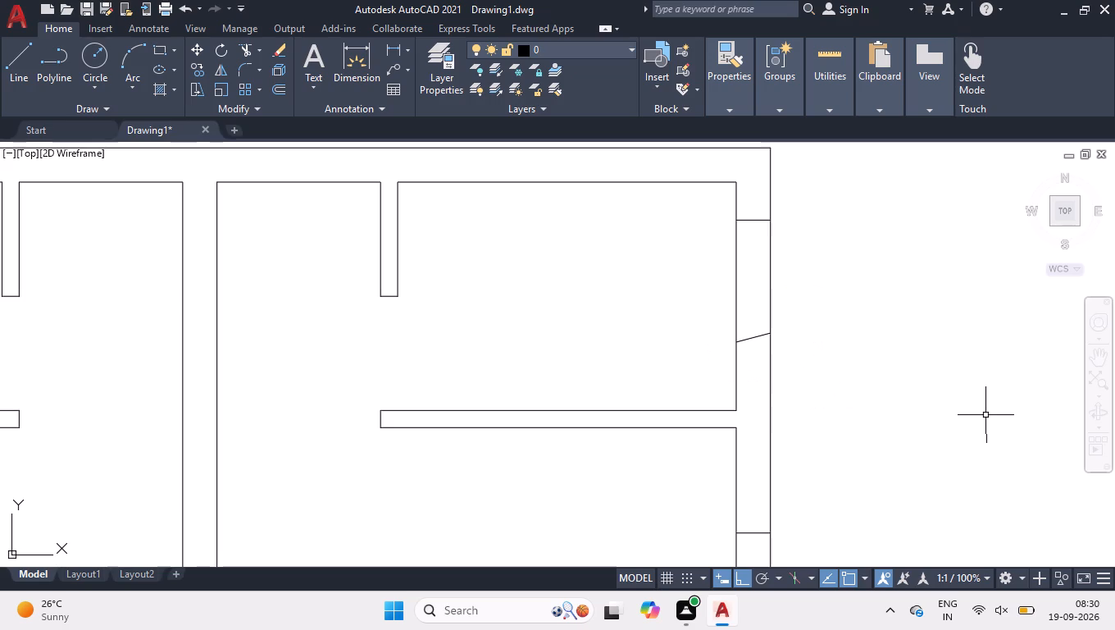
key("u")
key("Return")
Draw a straight second window jamb line across the right outer wall, below the first one in the top right-hand room.
key("l")
key("Return")
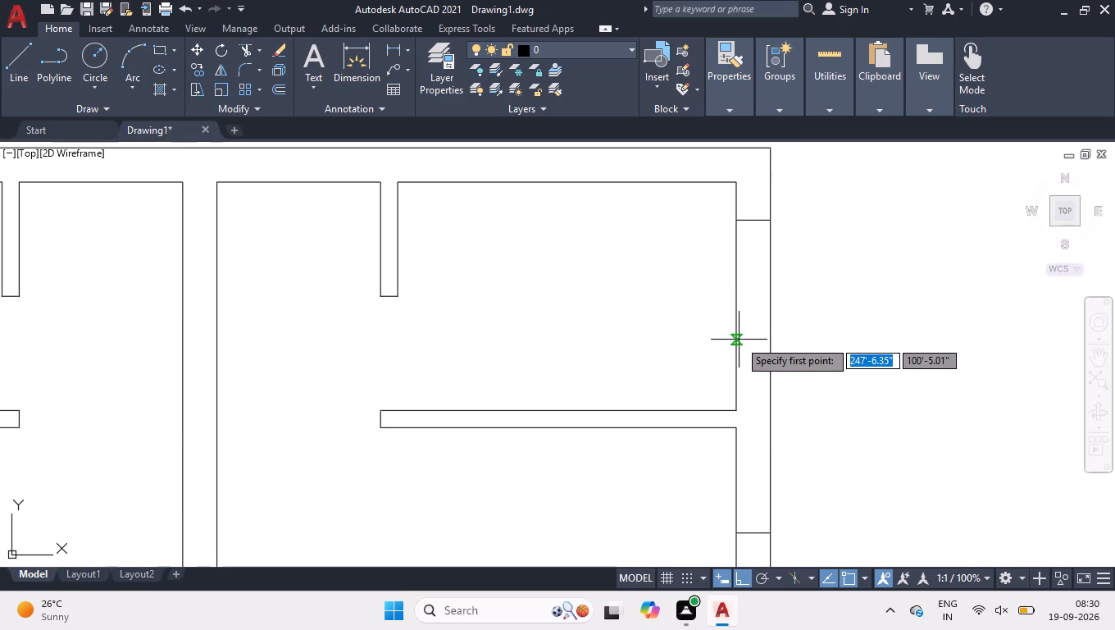
left_click(739, 340)
left_click(771, 336)
key("space")
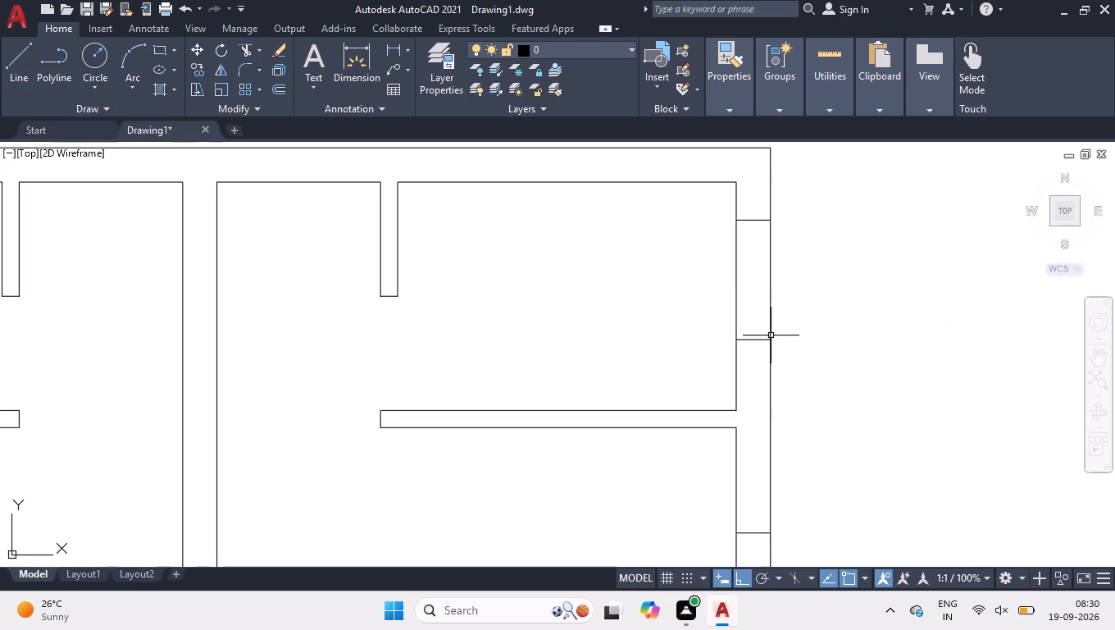
Draw the window's centre line between the midpoints of the two jamb lines in the top right-hand room.
key("space")
left_click(758, 223)
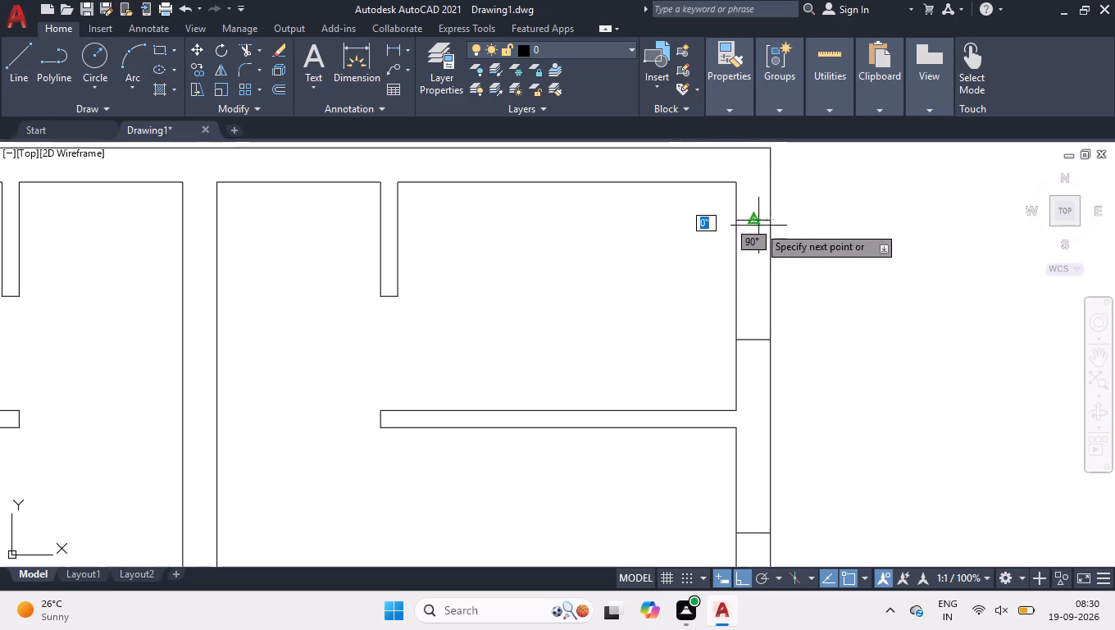
left_click(755, 336)
key("space")
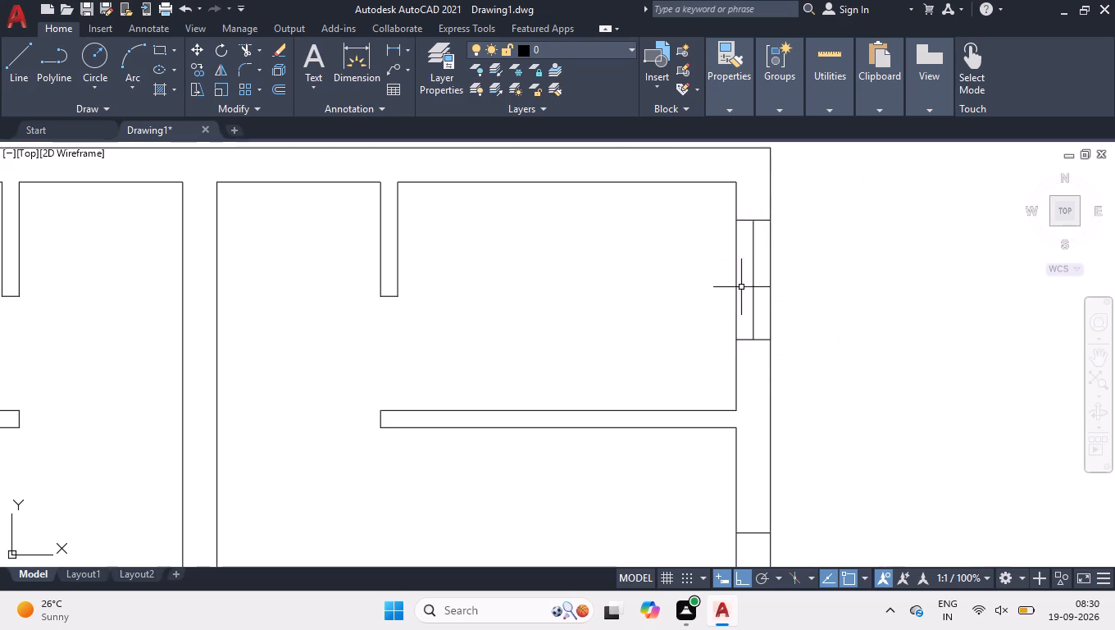
Draw a centre line about 6'-1" long between the jamb midpoints of the right-wall window in the room directly below.
scroll(736, 253, "down", 2)
scroll(739, 495, "up", 2)
key("space")
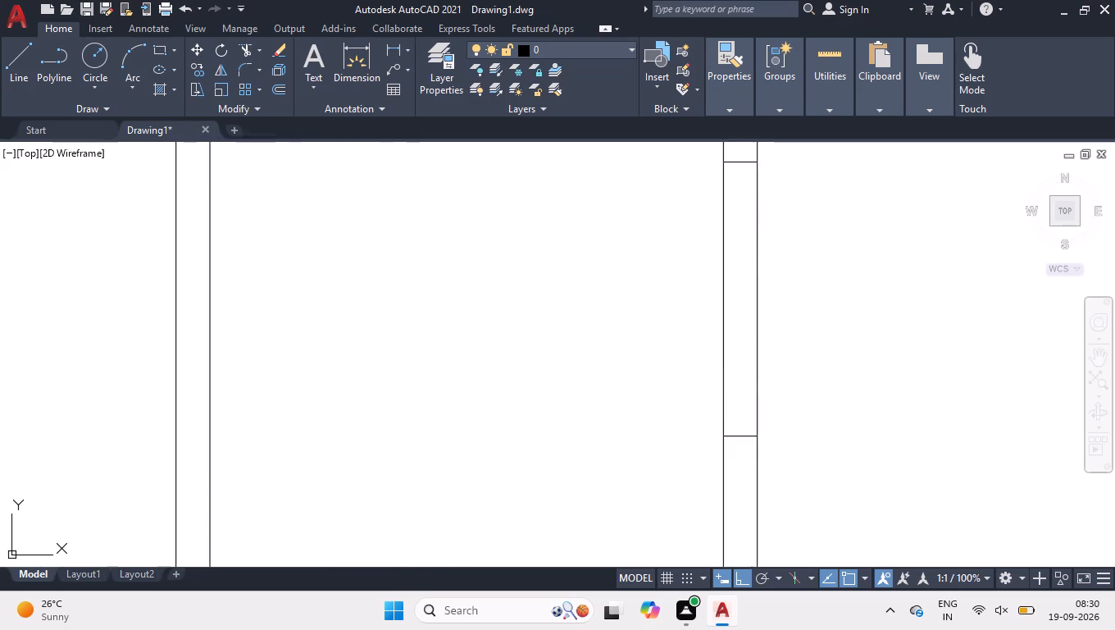
left_click(742, 164)
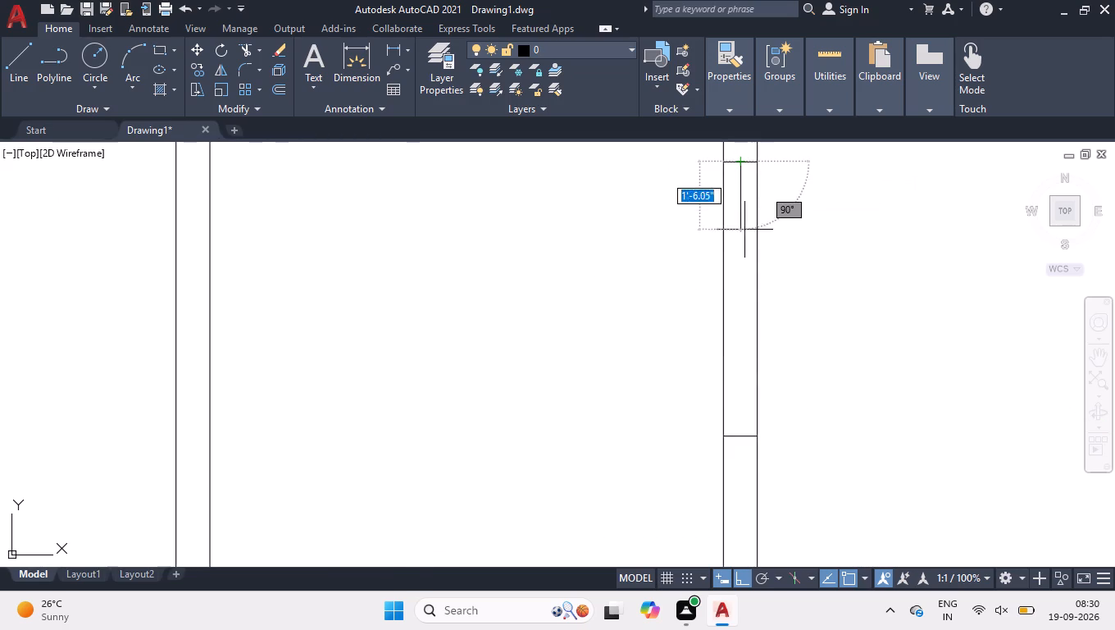
left_click(737, 437)
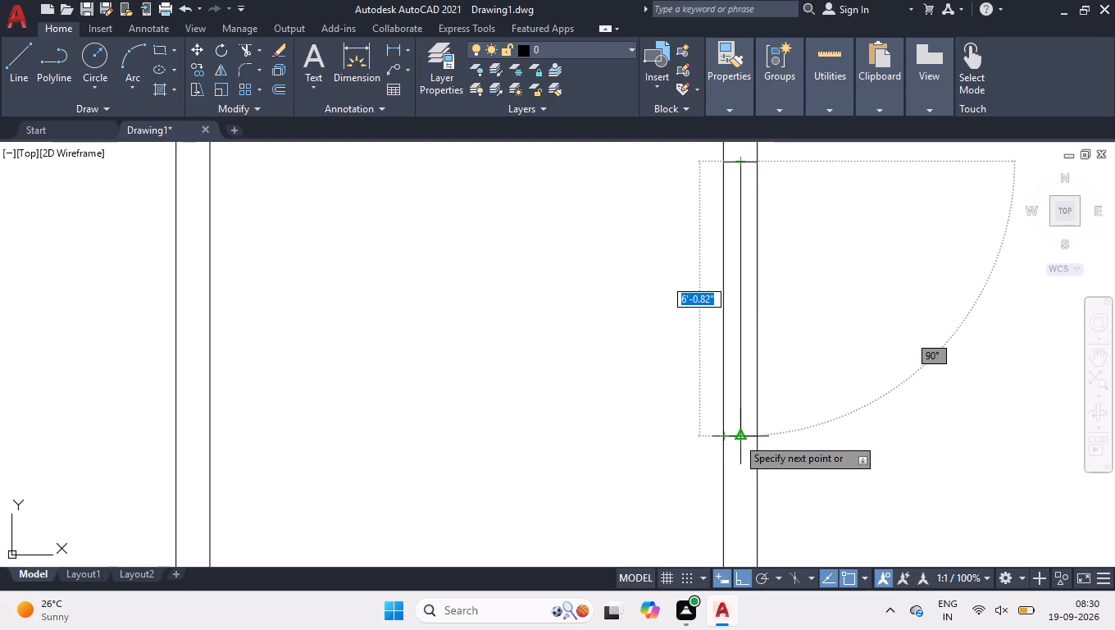
key("space")
Draw a centre line about 3'-10" long between the jambs of the upper right-wall window in the large right-hand room.
scroll(699, 291, "down", 2)
scroll(663, 368, "down", 2)
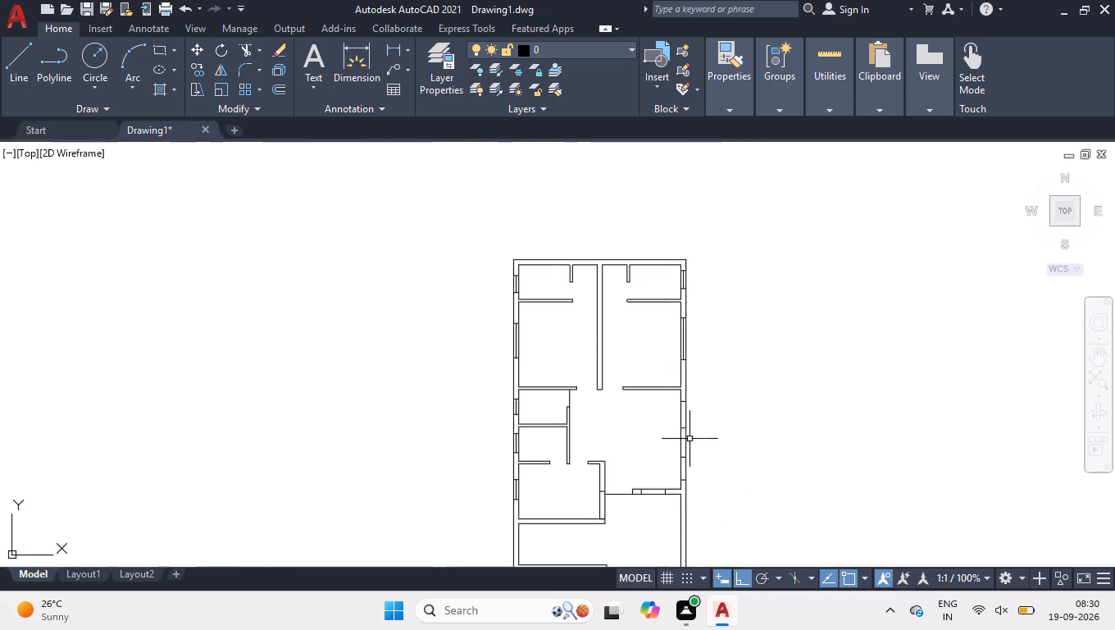
scroll(683, 487, "up", 2)
scroll(663, 294, "up", 1)
scroll(686, 344, "down", 1)
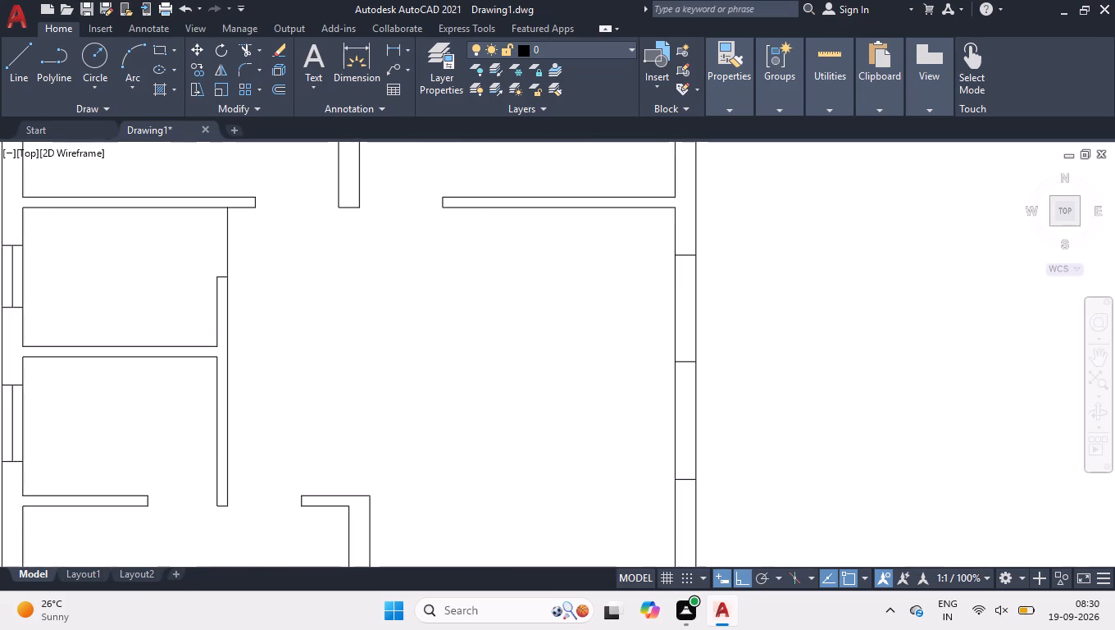
scroll(676, 306, "up", 2)
key("space")
left_click(690, 261)
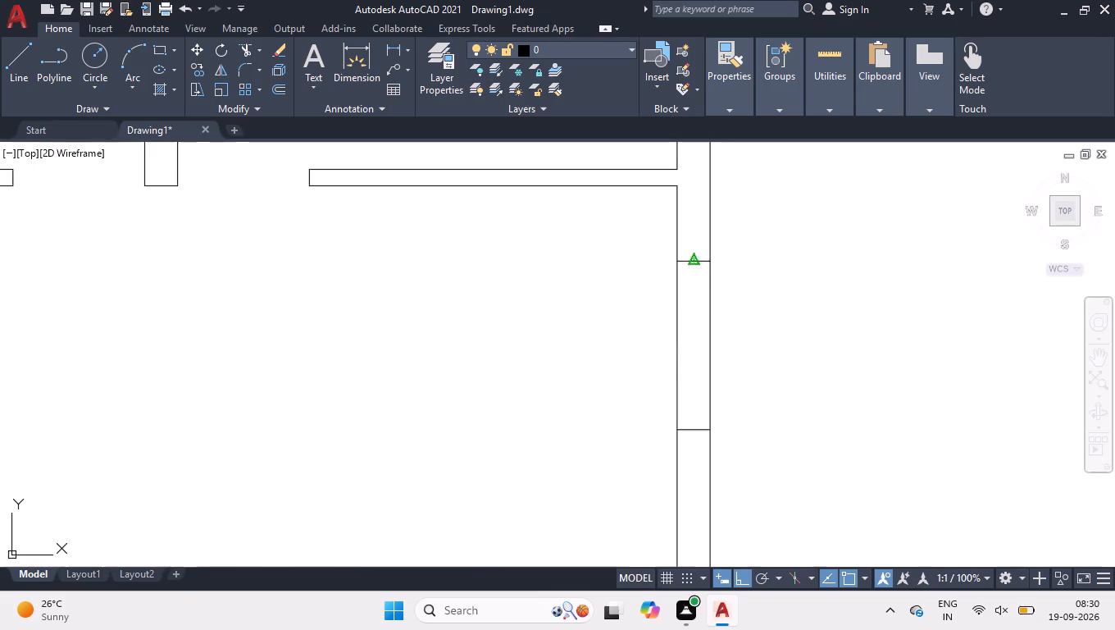
left_click(696, 430)
key("space")
Draw a centre line about 3'-4" long between the jambs of the lower right-wall window in the same large room.
scroll(685, 301, "down", 1)
scroll(744, 409, "down", 2)
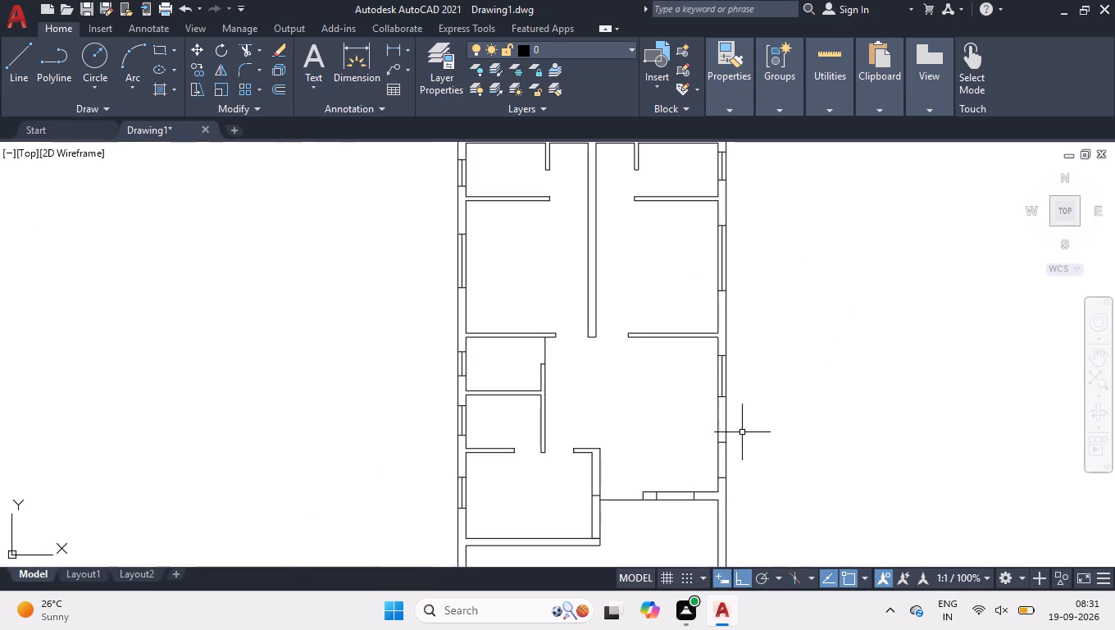
scroll(724, 481, "up", 4)
key("space")
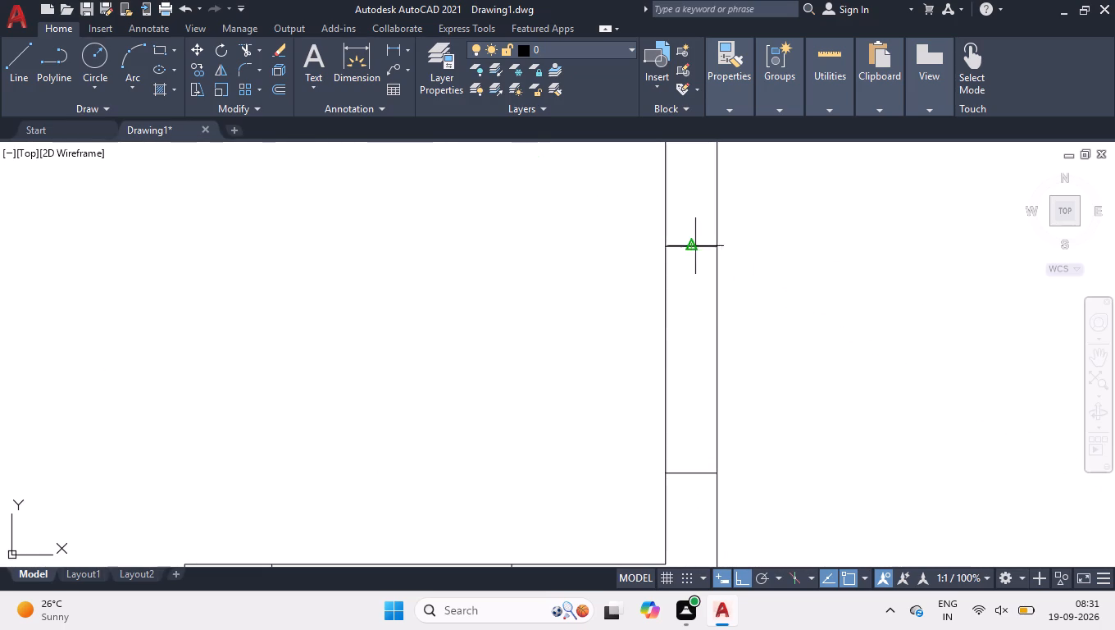
left_click(693, 244)
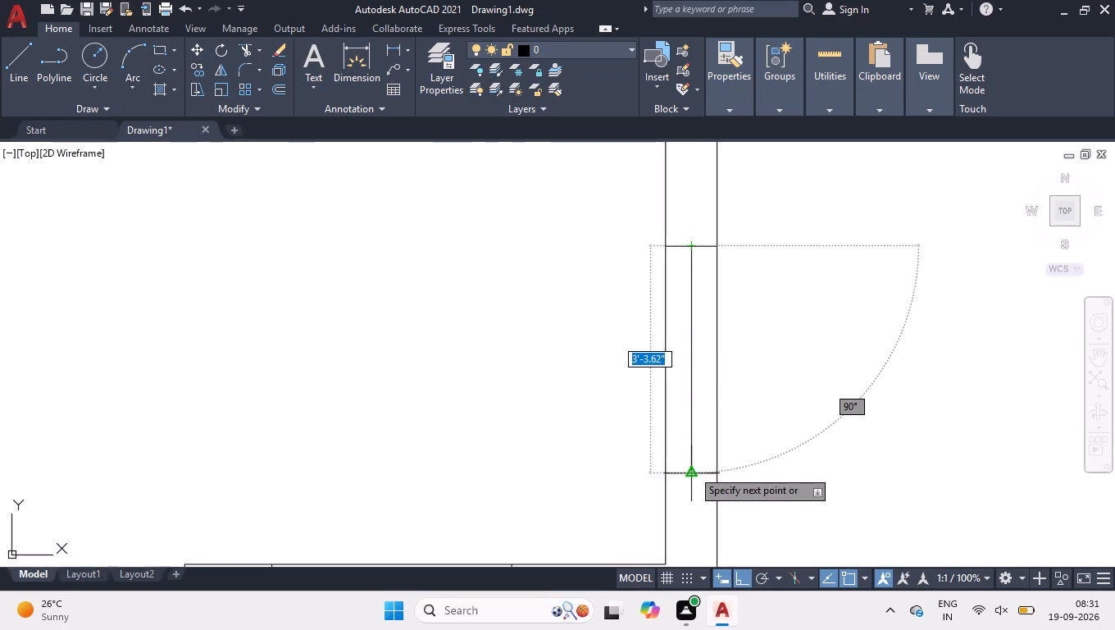
left_click(692, 469)
key("space")
Draw a horizontal centre line between the jamb midpoints of the window in the bottom wall of the large right-hand room.
scroll(708, 332, "down", 5)
scroll(668, 349, "up", 2)
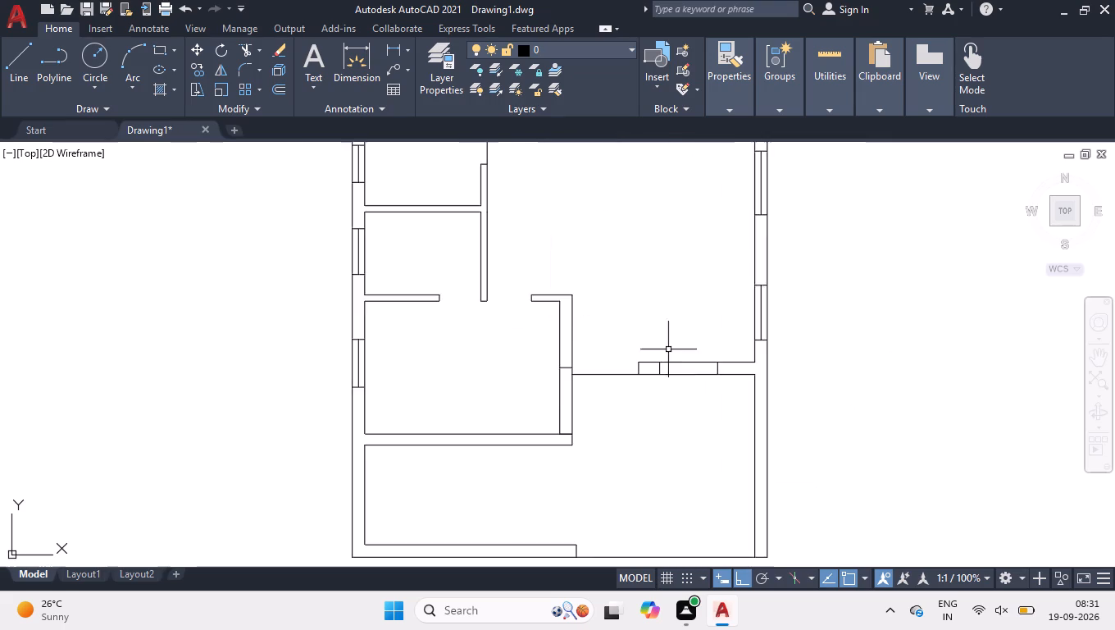
scroll(679, 378, "up", 5)
key("space")
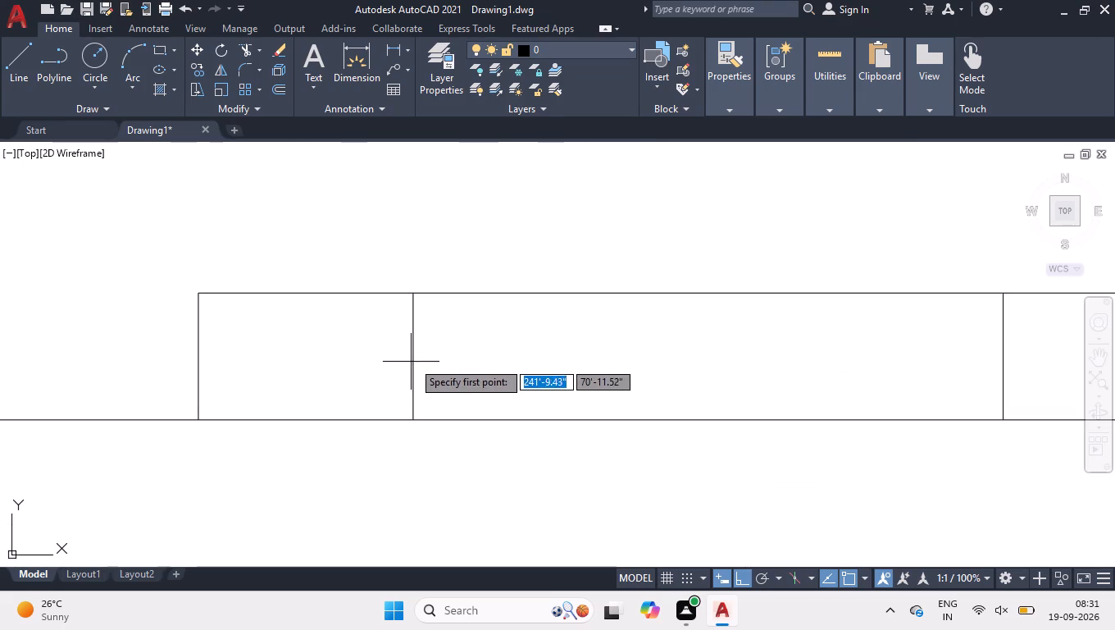
left_click(414, 358)
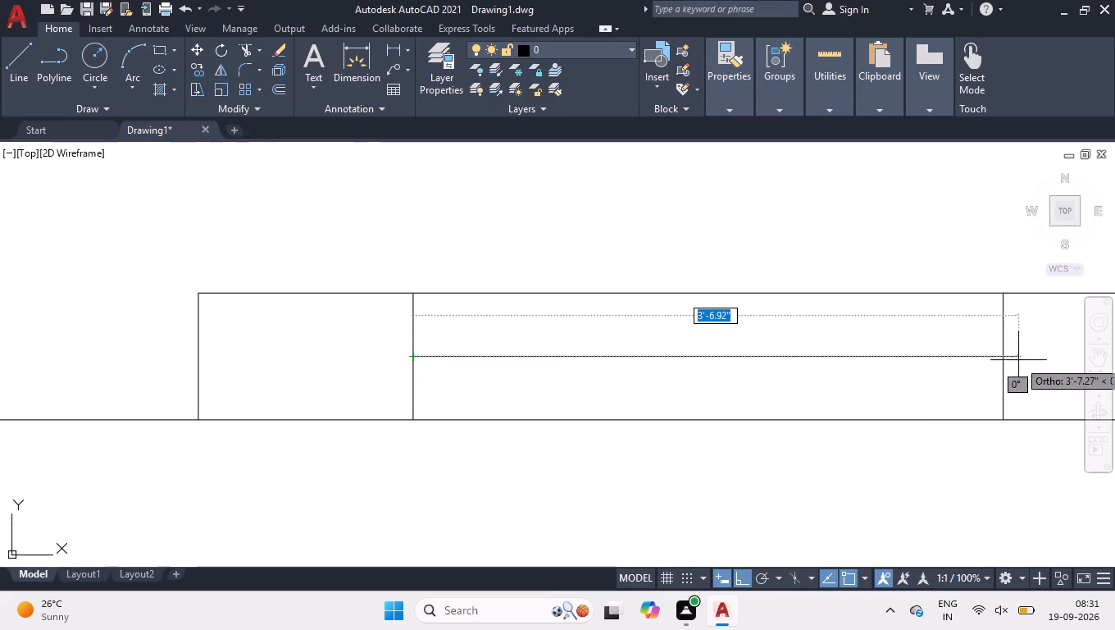
left_click(1006, 357)
key("space")
Draw a centre line inside the lower right wall of the lower-left room, from the jamb midpoint down to the wall's bottom end.
scroll(882, 336, "down", 5)
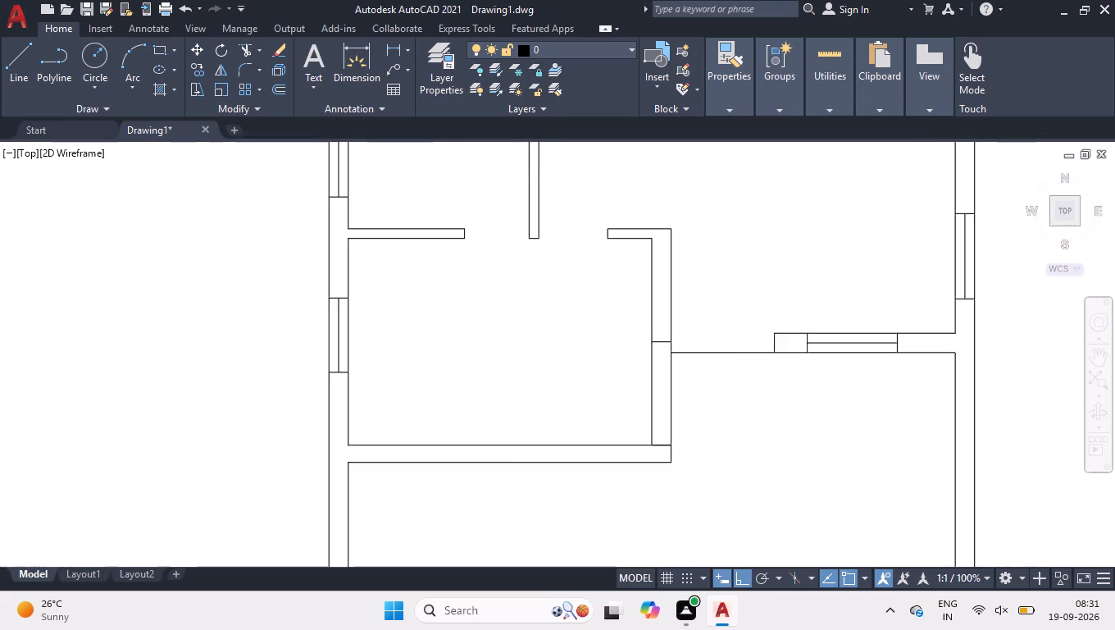
scroll(739, 381, "up", 3)
key("space")
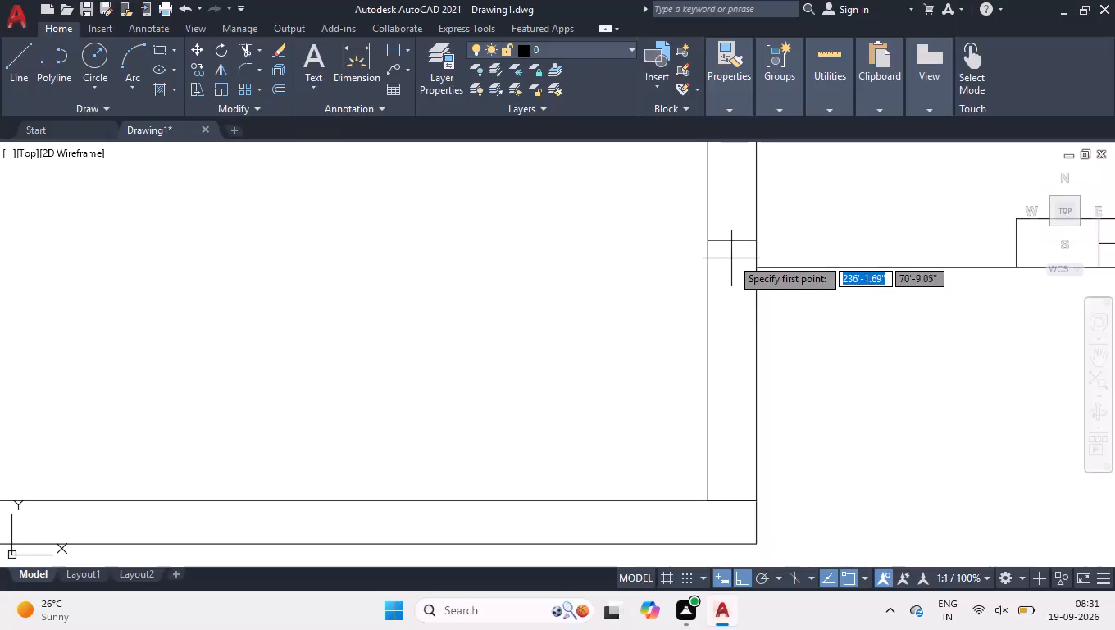
left_click(732, 239)
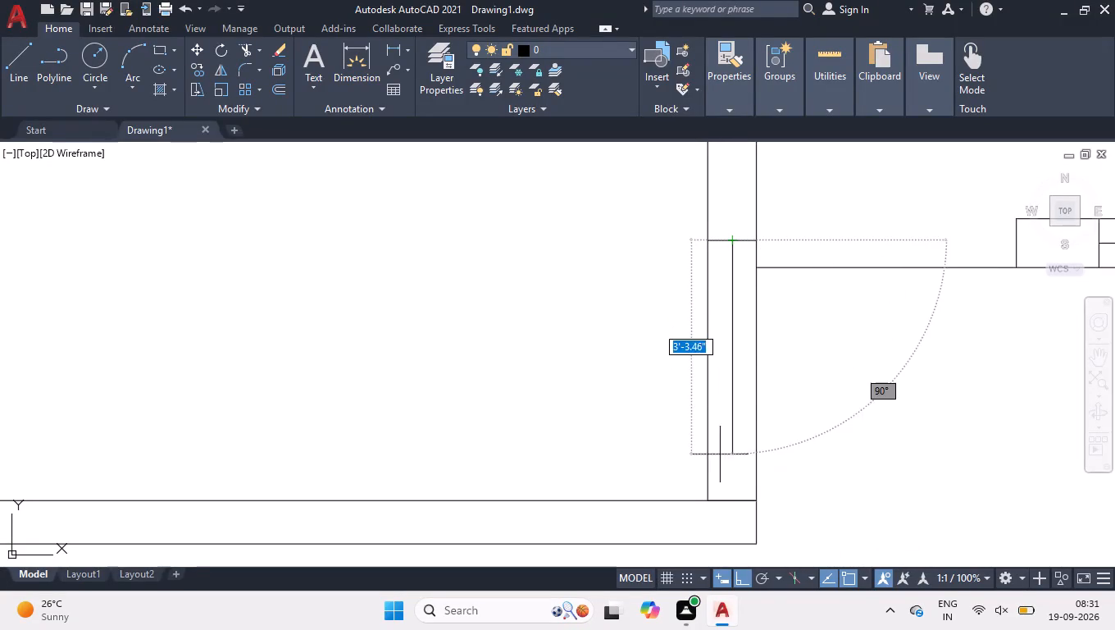
left_click(730, 501)
key("space")
Select the jamb and centre lines of the three lower windows in the left outer wall, excluding the inner wall-face lines.
scroll(727, 347, "down", 2)
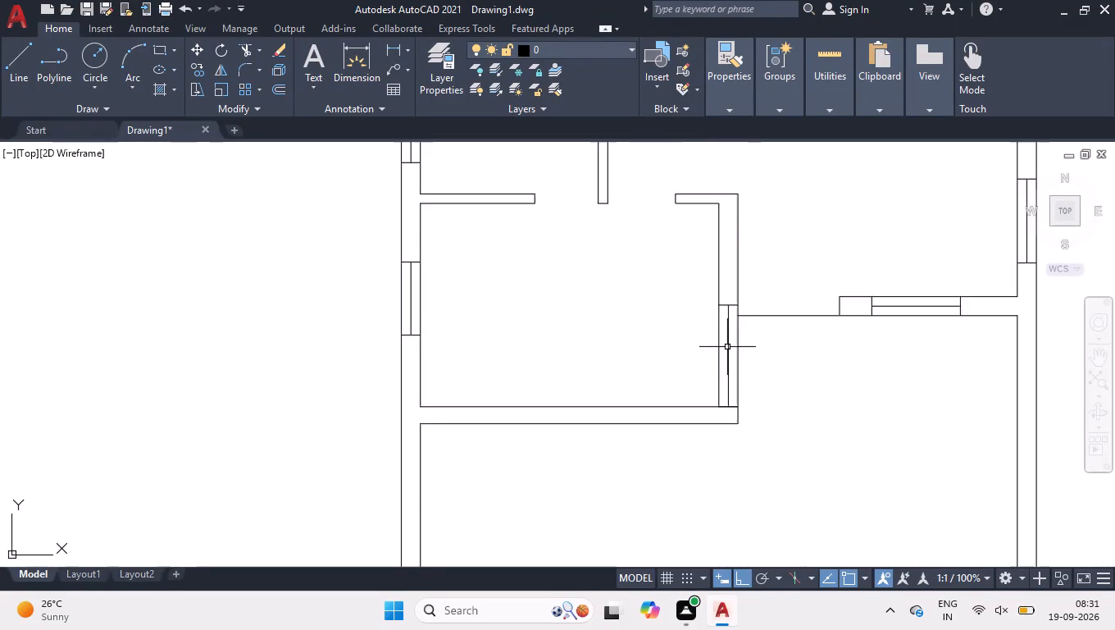
scroll(773, 381, "down", 3)
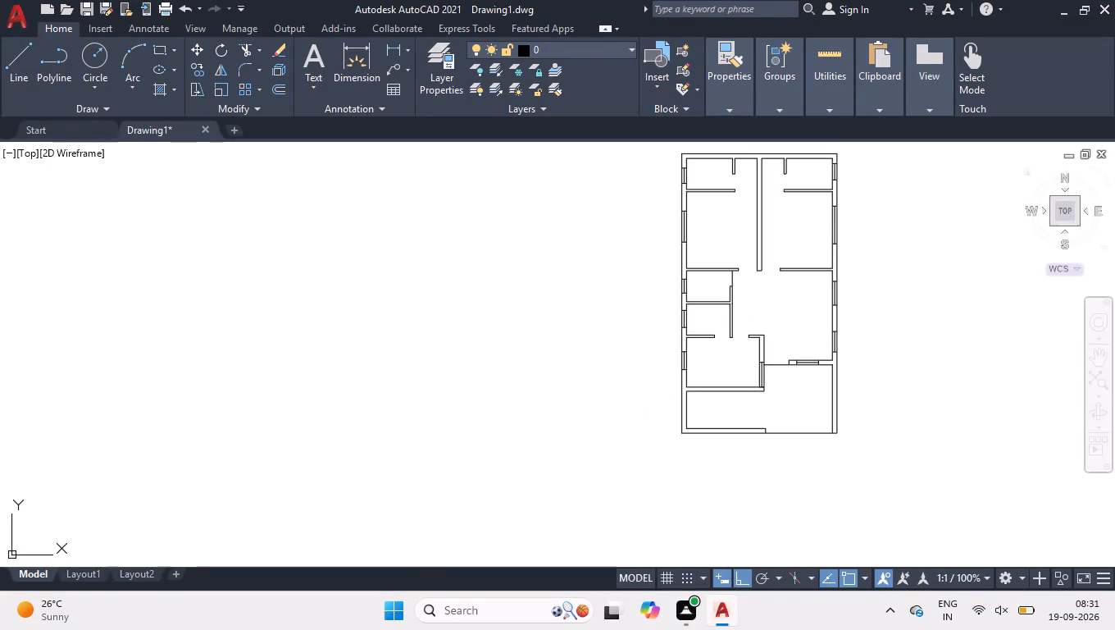
left_click(1058, 205)
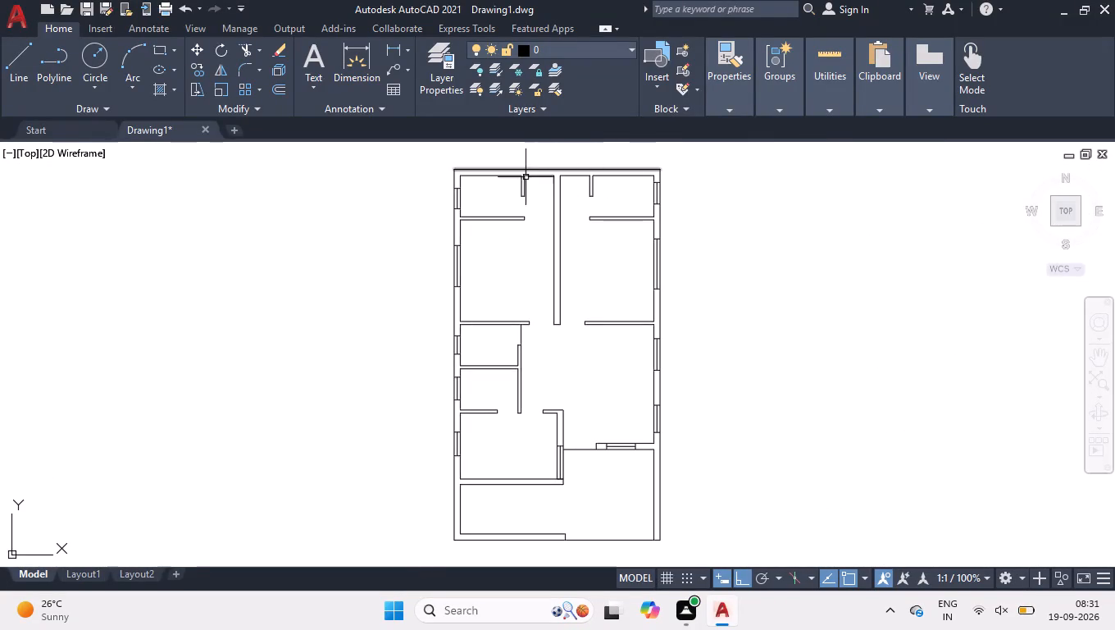
scroll(457, 185, "up", 5)
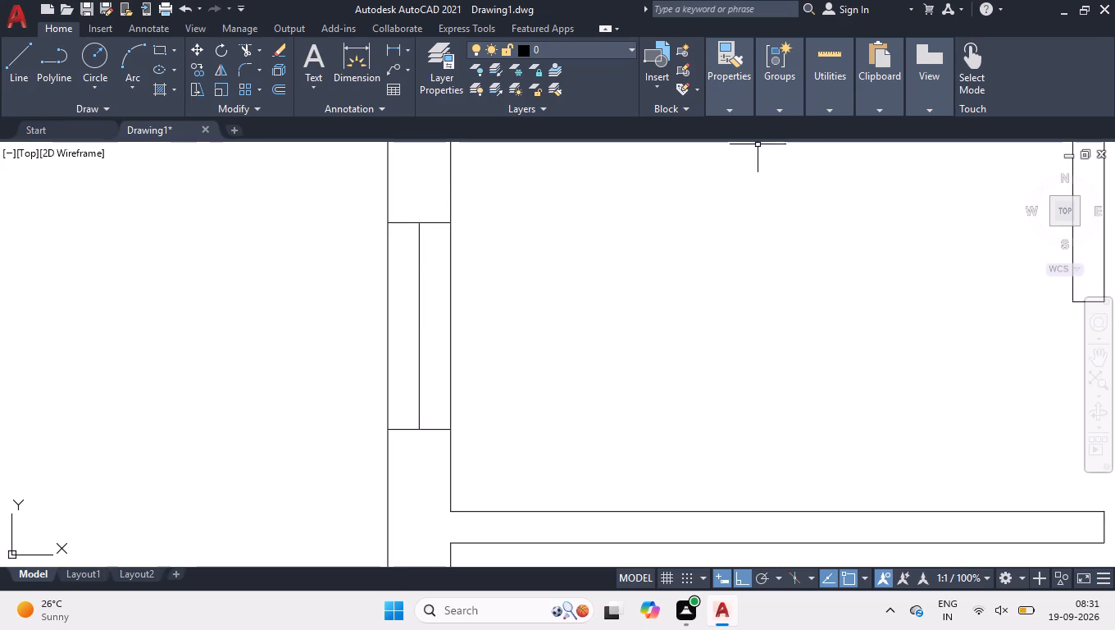
left_click(333, 170)
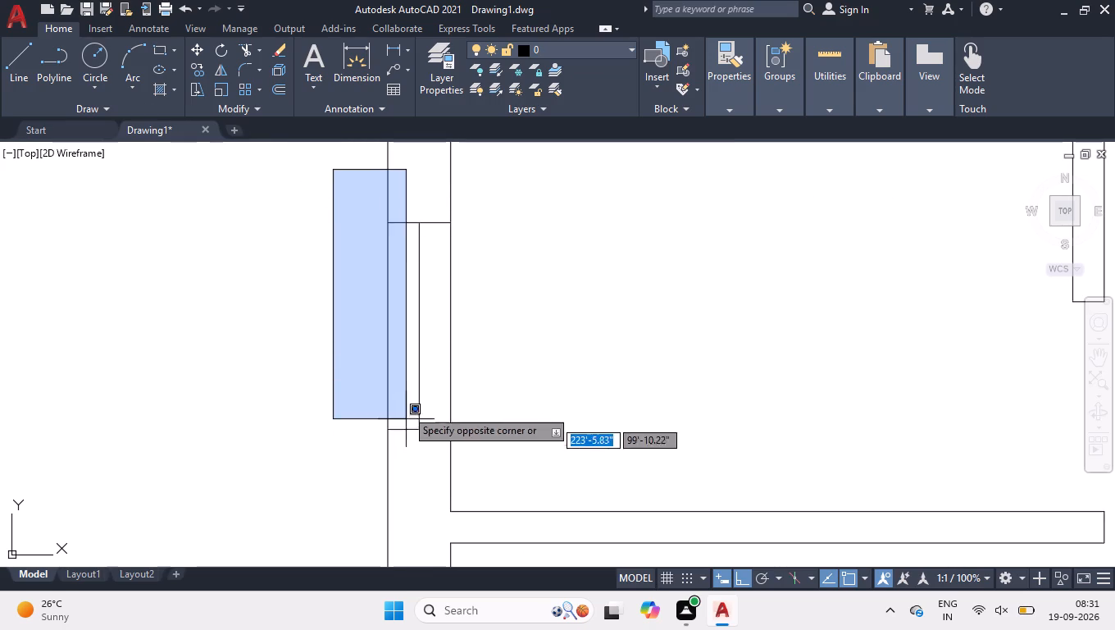
scroll(416, 292, "down", 6)
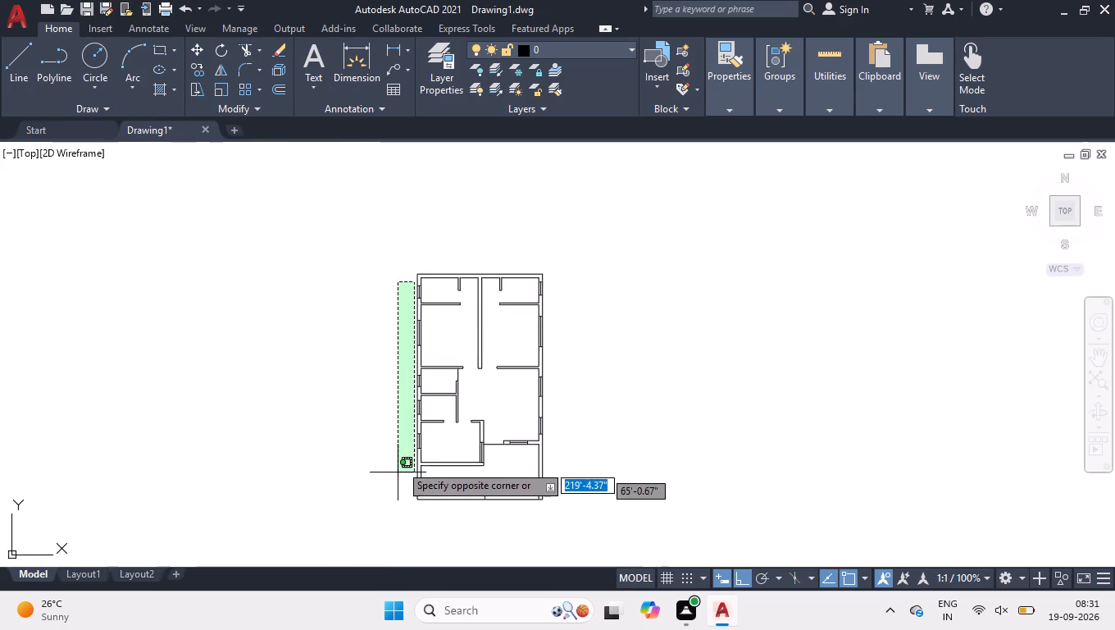
scroll(411, 452, "up", 3)
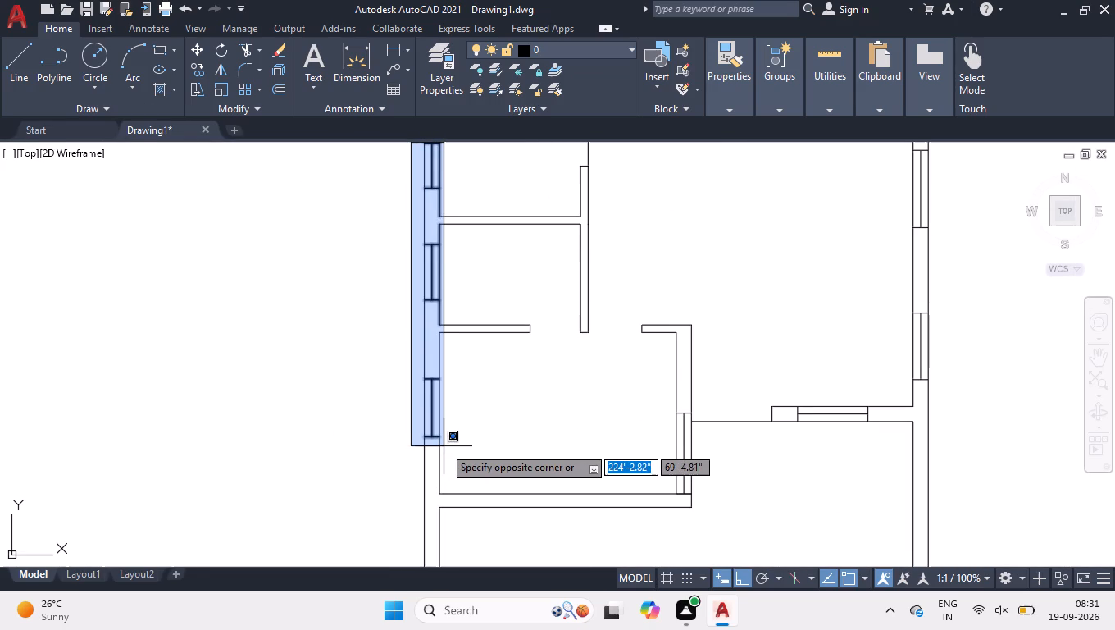
left_click(444, 445)
scroll(478, 421, "down", 3)
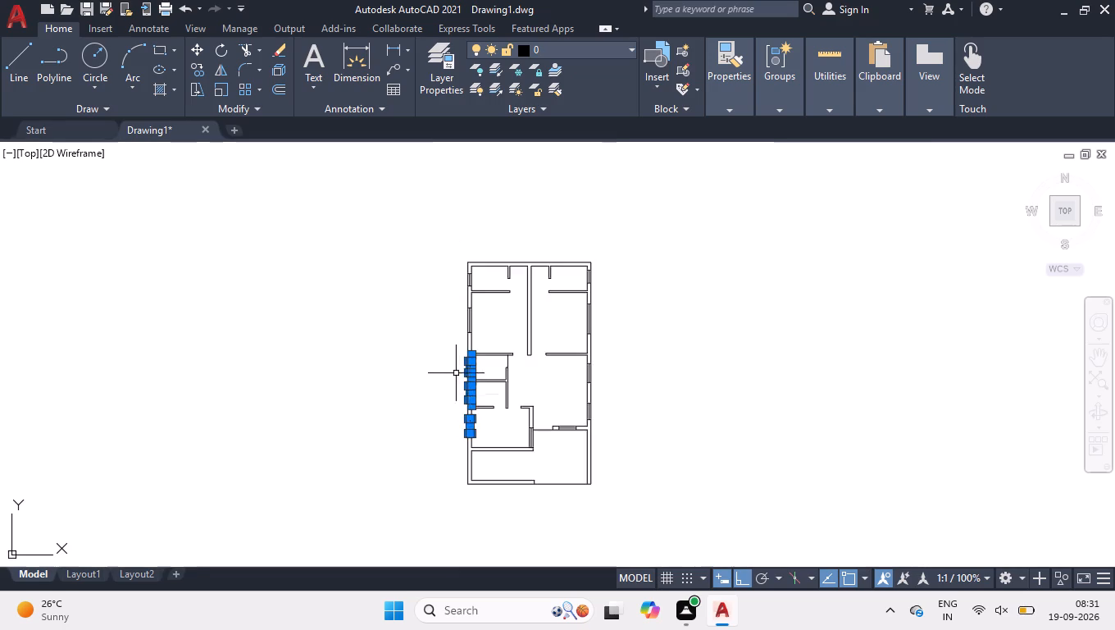
scroll(451, 377, "up", 6)
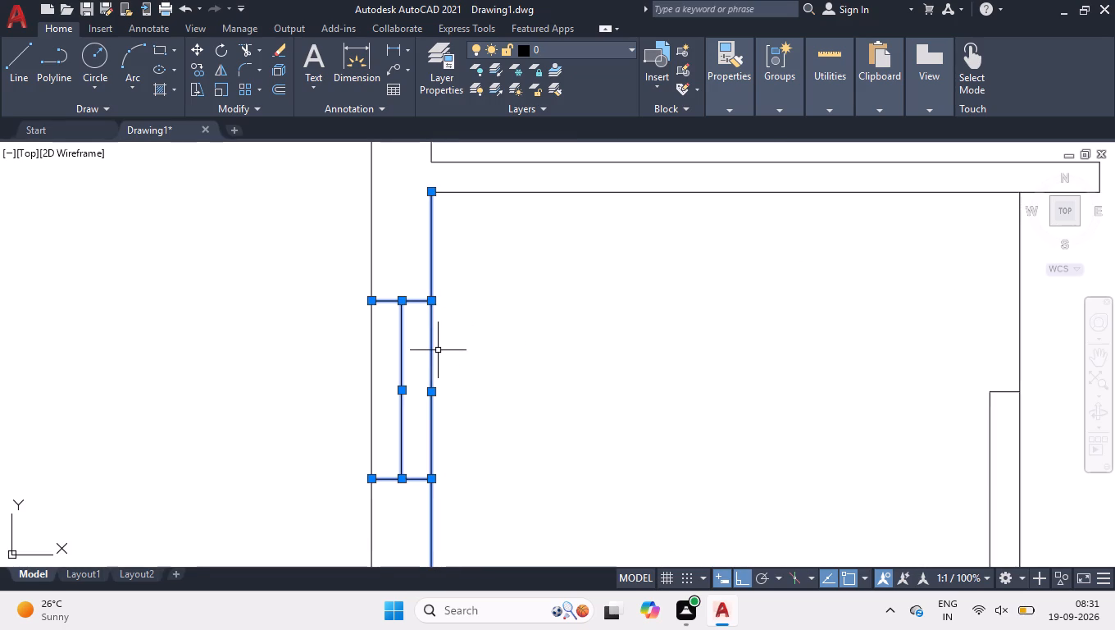
left_click(430, 345, "shift")
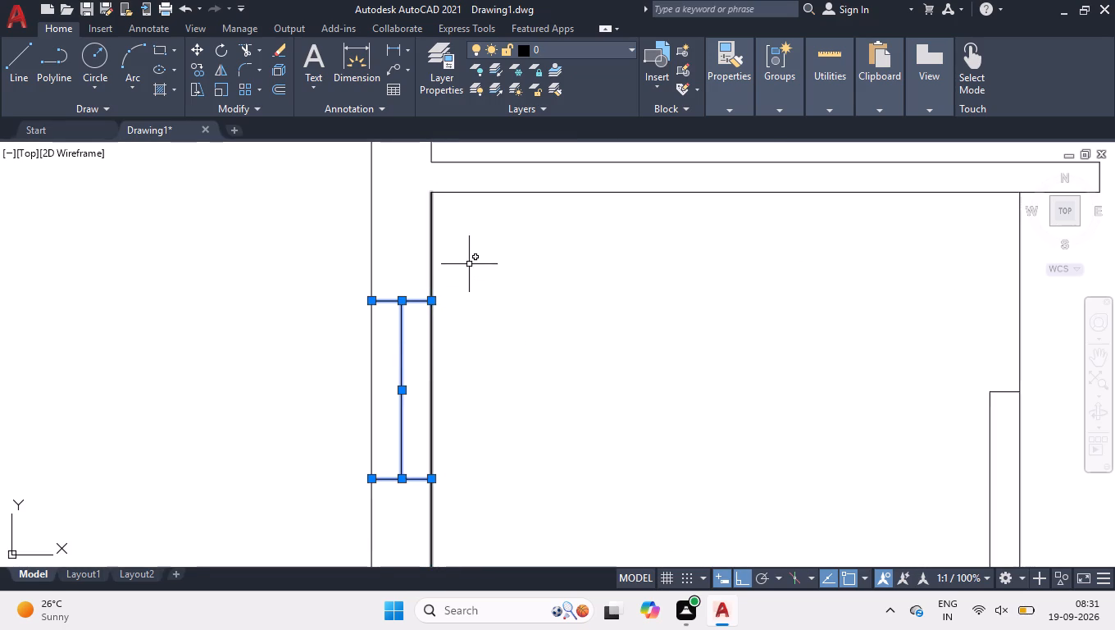
scroll(475, 233, "down", 3)
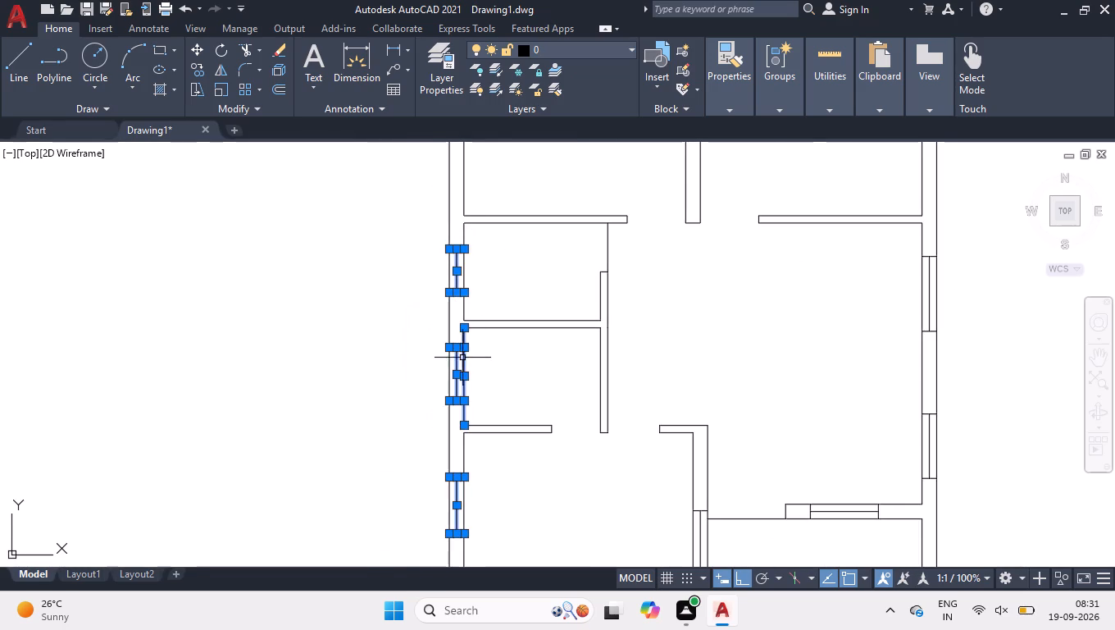
scroll(460, 360, "up", 3)
left_click(464, 360, "shift")
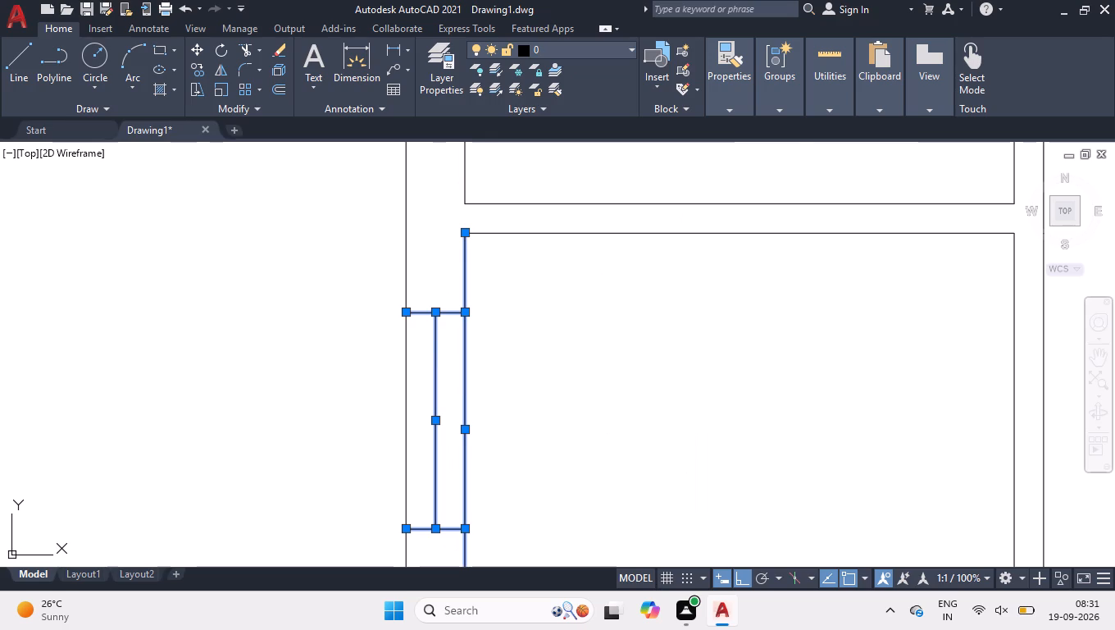
scroll(436, 217, "down", 2)
scroll(428, 396, "down", 3)
scroll(435, 408, "up", 1)
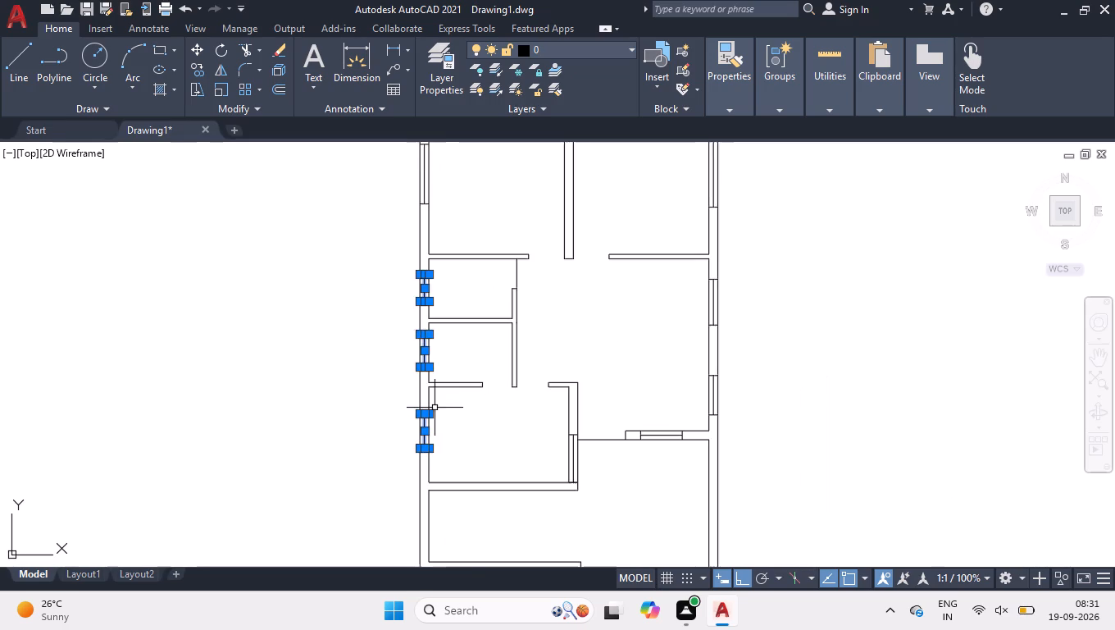
scroll(436, 249, "down", 1)
scroll(419, 174, "up", 2)
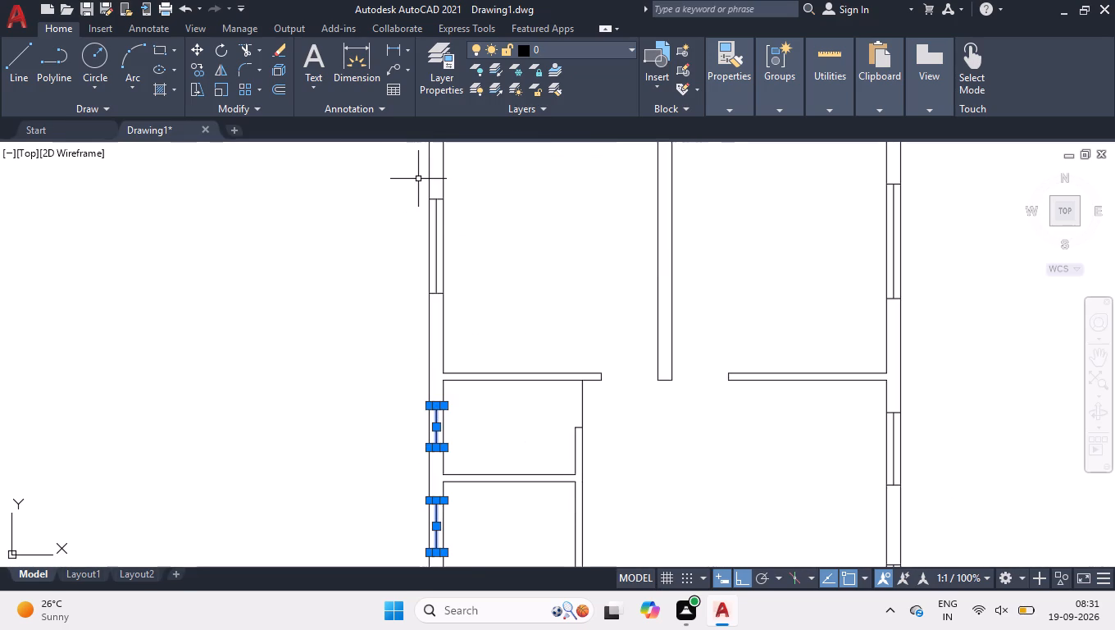
Add the jamb and centre lines of the two upper windows in the left outer wall to the selection.
left_click(418, 179)
left_click(462, 317)
scroll(384, 301, "down", 2)
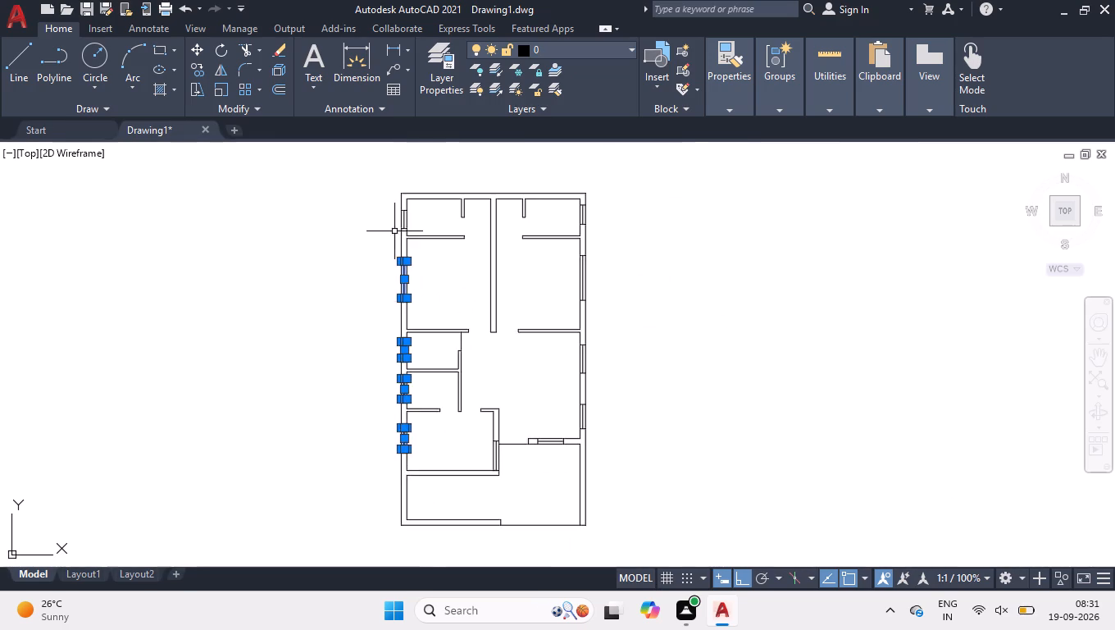
scroll(403, 209, "up", 3)
left_click(380, 203)
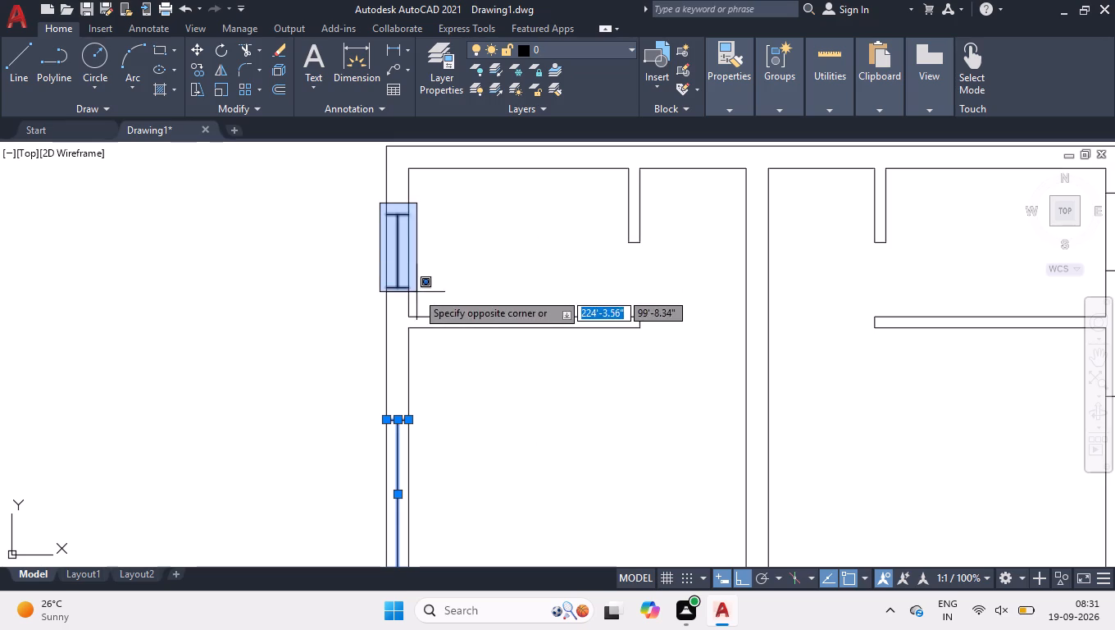
left_click(416, 299)
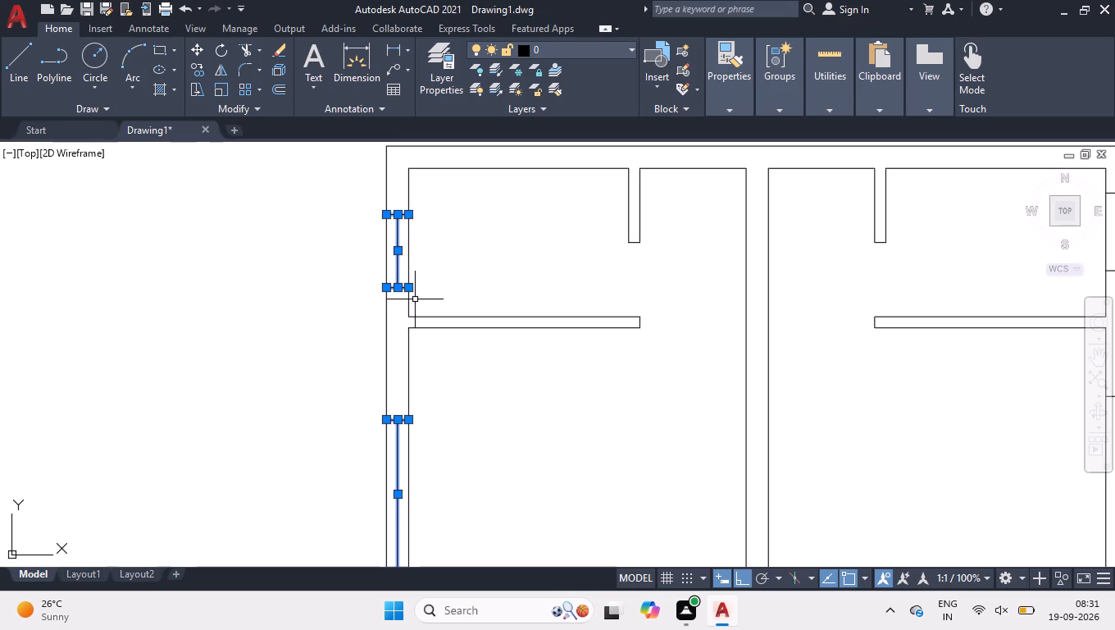
scroll(437, 293, "down", 4)
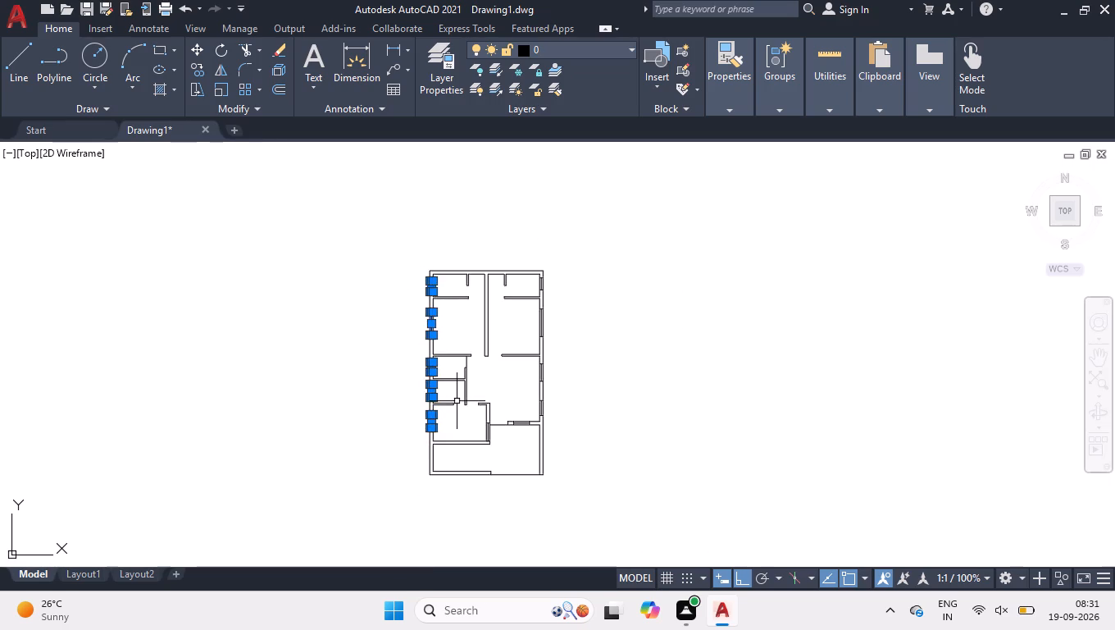
Add the lower-left room's right-wall window, the large room's bottom-wall window and all four right outer-wall windows to the selection.
scroll(477, 441, "up", 6)
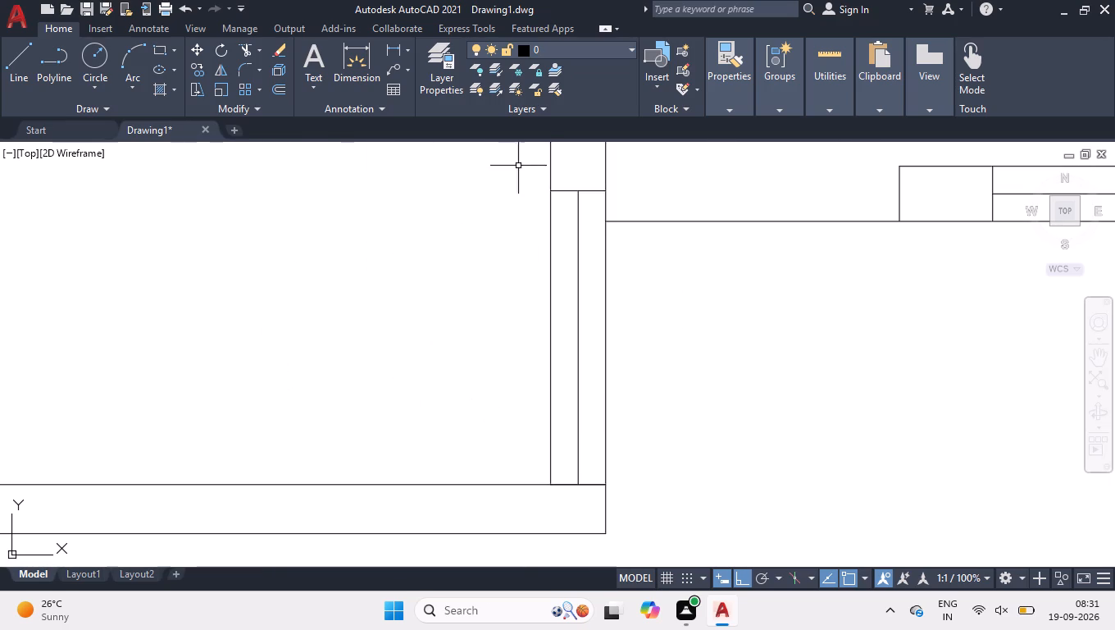
left_click(518, 166)
left_click(630, 525)
scroll(349, 295, "down", 3)
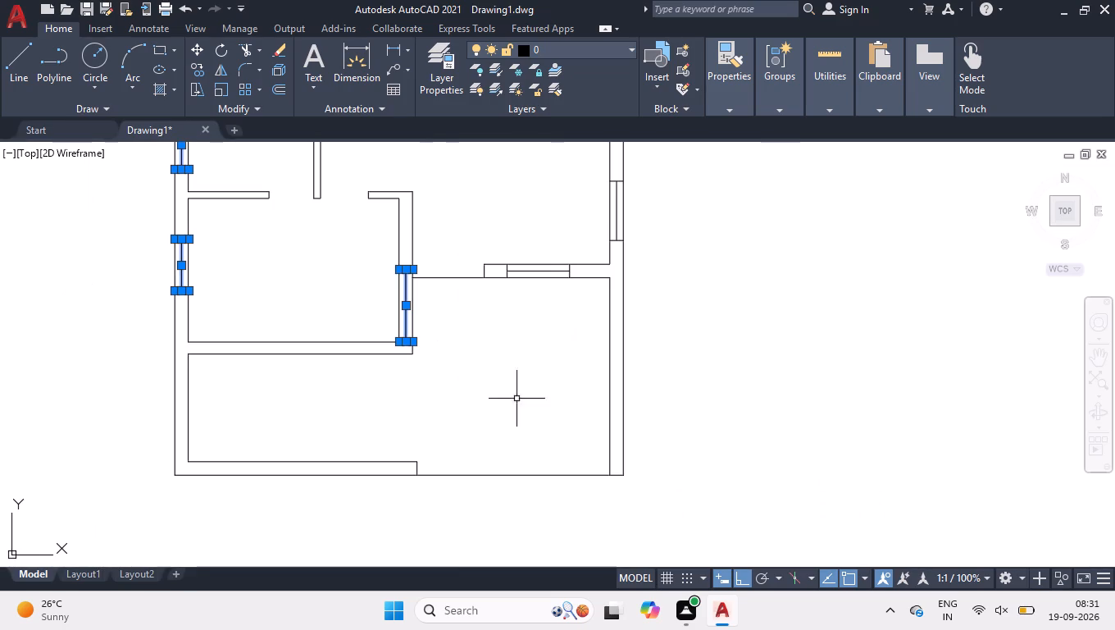
left_click(495, 256)
left_click(596, 334)
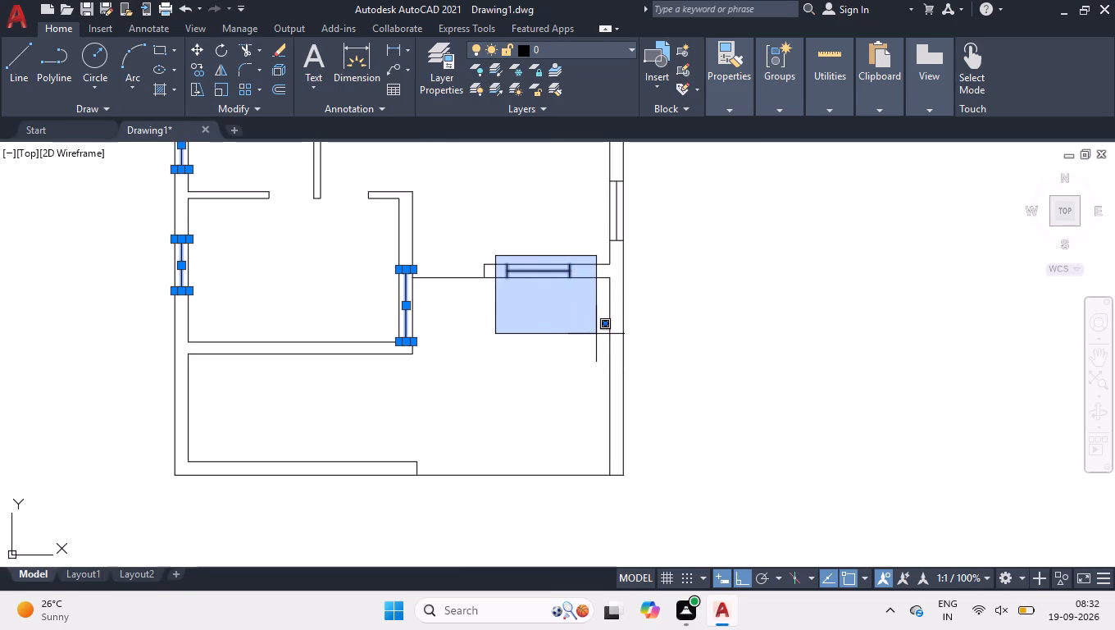
scroll(607, 368, "down", 2)
left_click(598, 233)
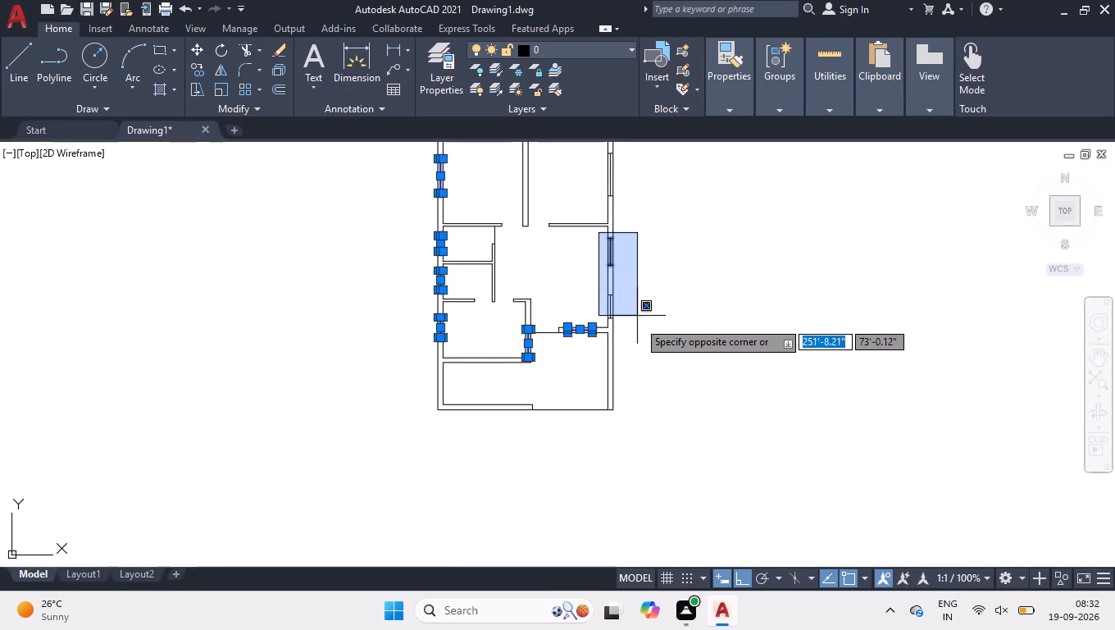
left_click(639, 326)
scroll(639, 317, "down", 2)
scroll(630, 246, "up", 2)
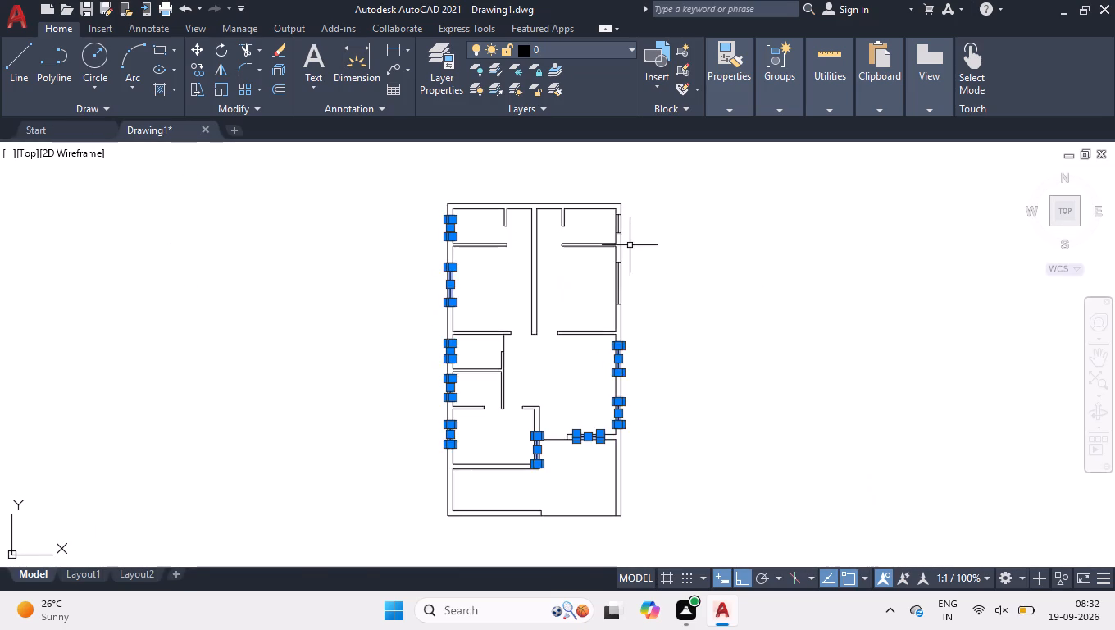
scroll(629, 244, "up", 2)
left_click(581, 160)
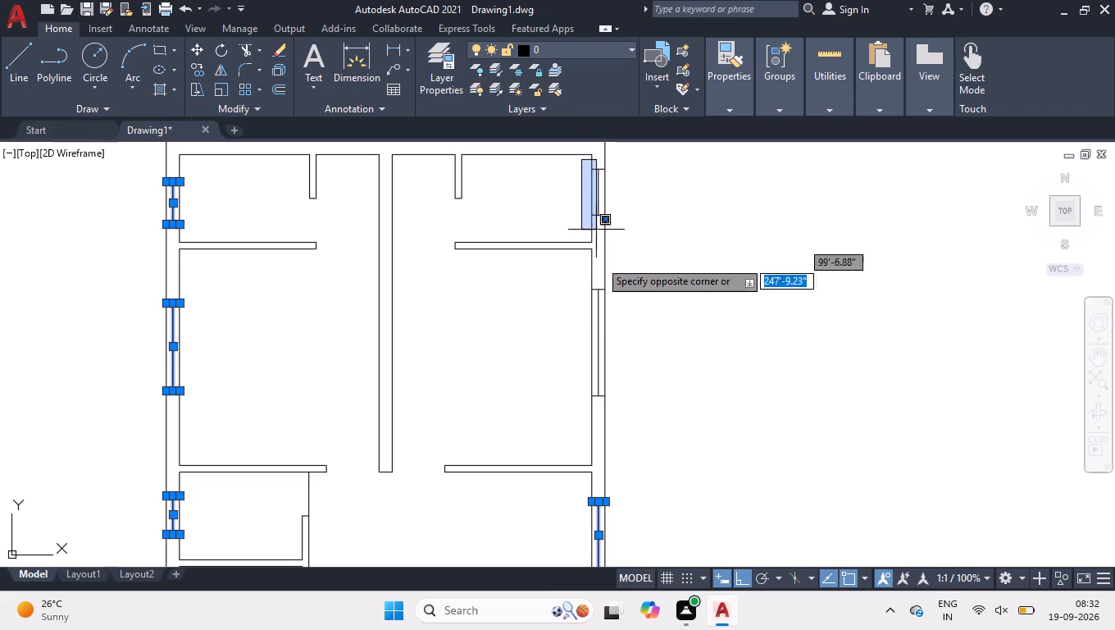
left_click(634, 410)
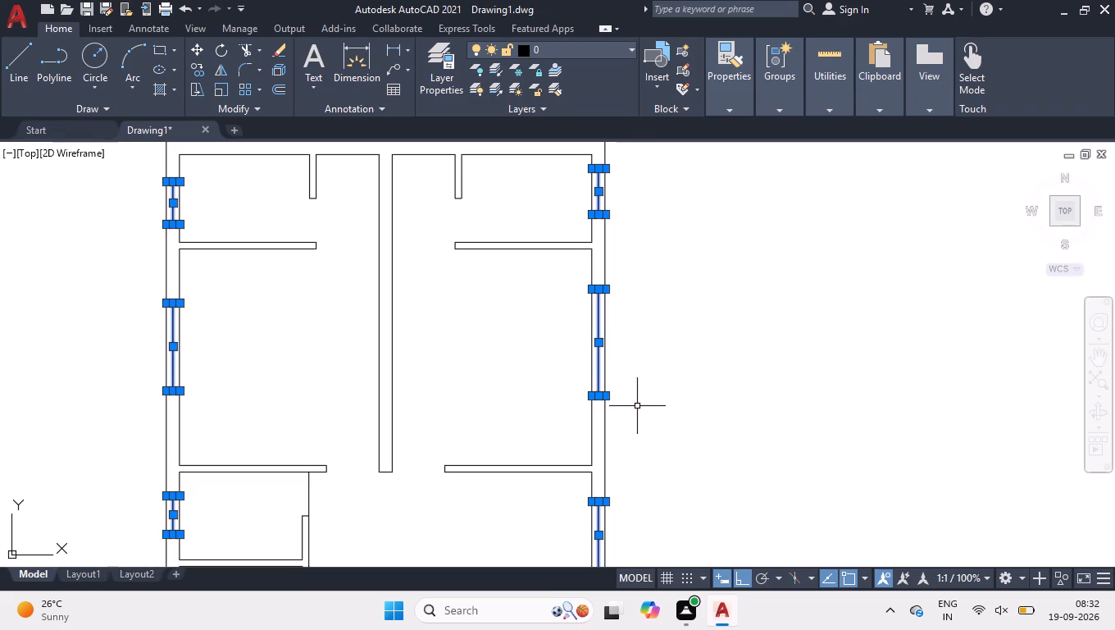
Set the colour of all the selected window lines to Red and clear the selection.
key("ctrl+1")
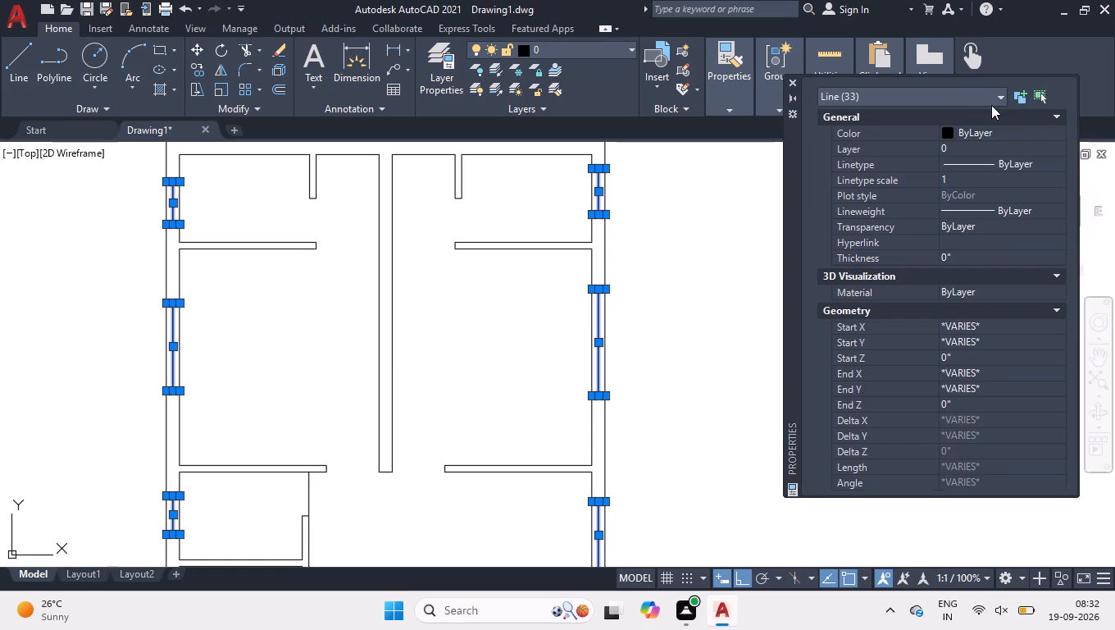
double_click(980, 135)
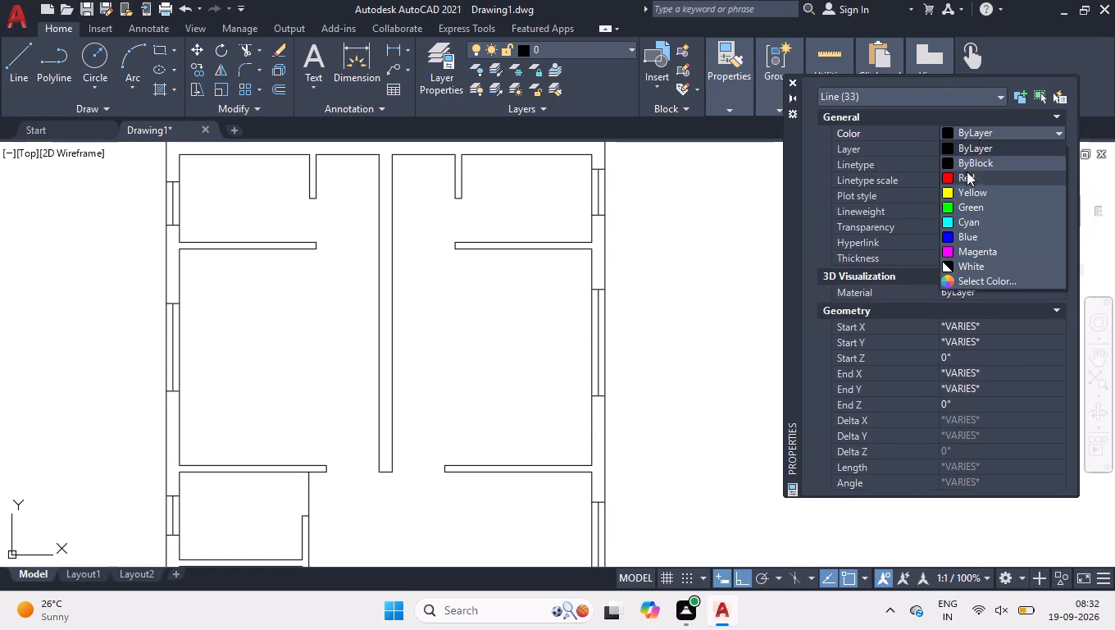
left_click(966, 175)
left_click(792, 83)
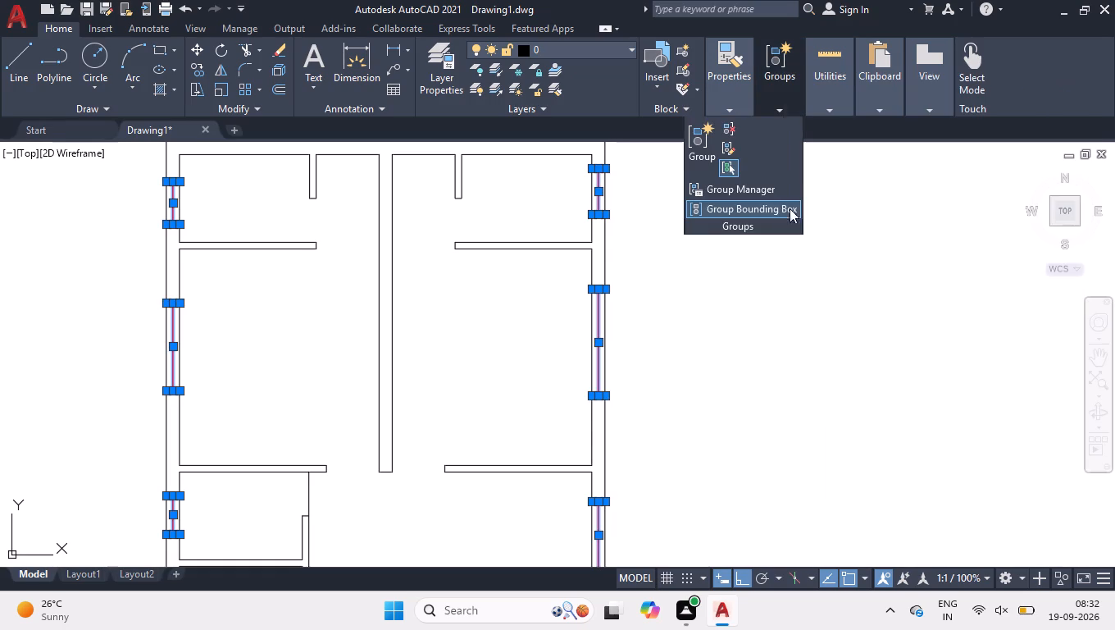
right_click(712, 331)
left_click(762, 464)
Start a Solid hatch in Blue and fill the top wall and all left outer-wall segments, including their connected partitions.
scroll(735, 388, "down", 1)
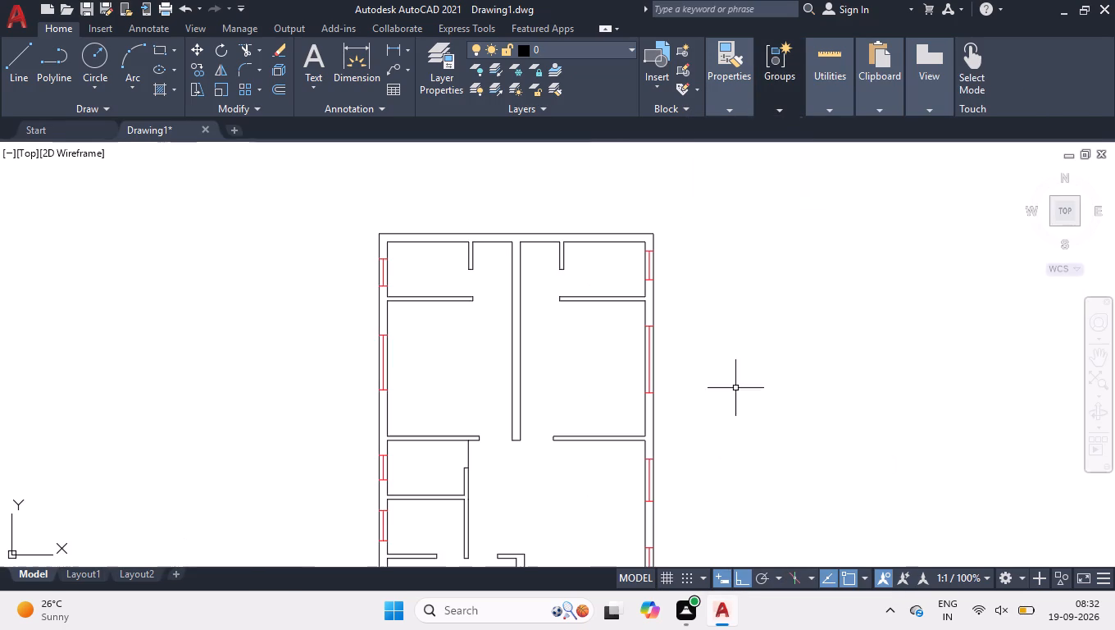
scroll(721, 205, "down", 1)
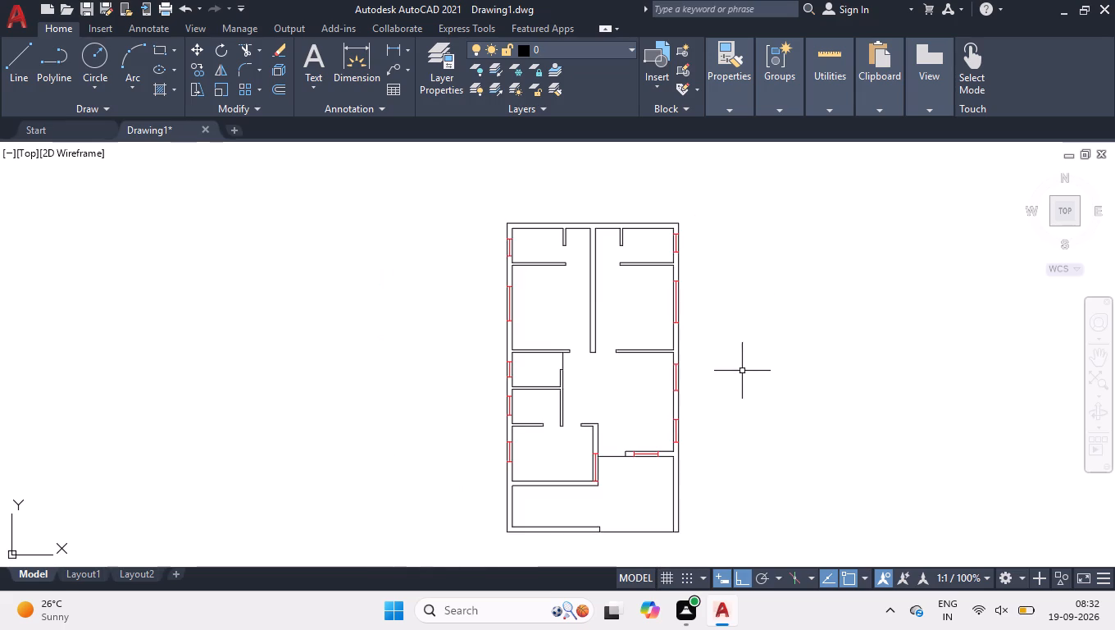
scroll(565, 369, "up", 1)
scroll(588, 387, "down", 1)
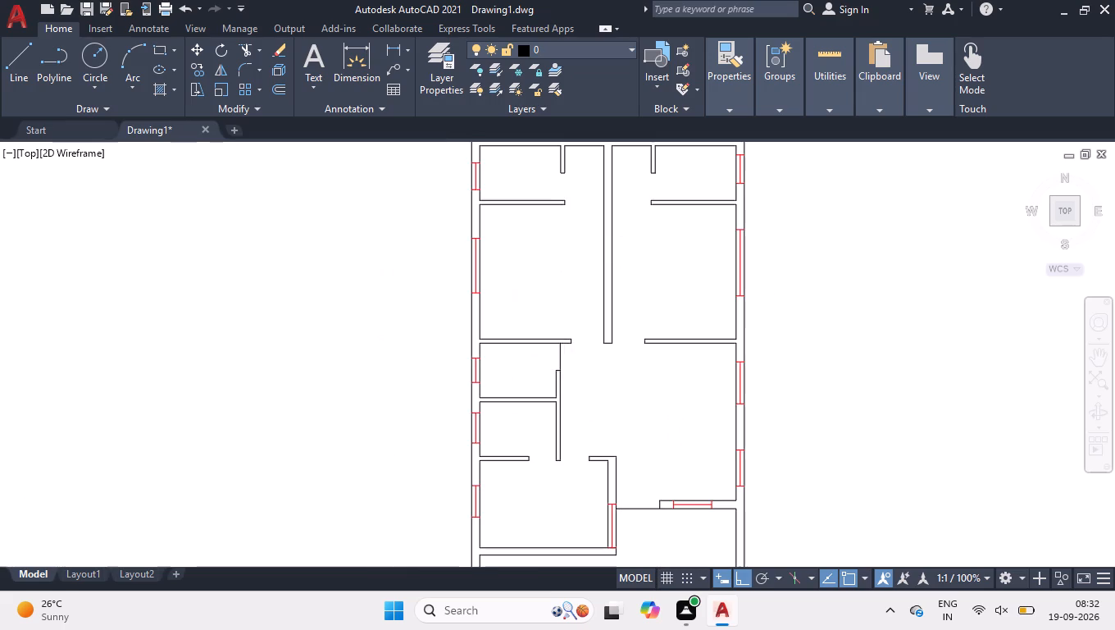
left_click(161, 93)
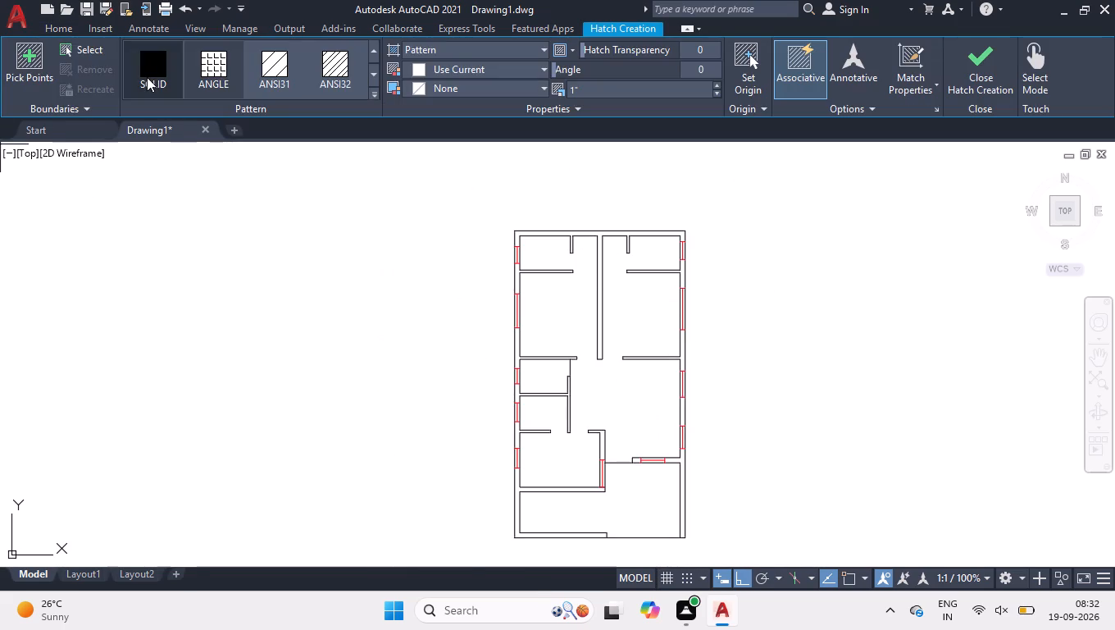
left_click(147, 77)
left_click(523, 66)
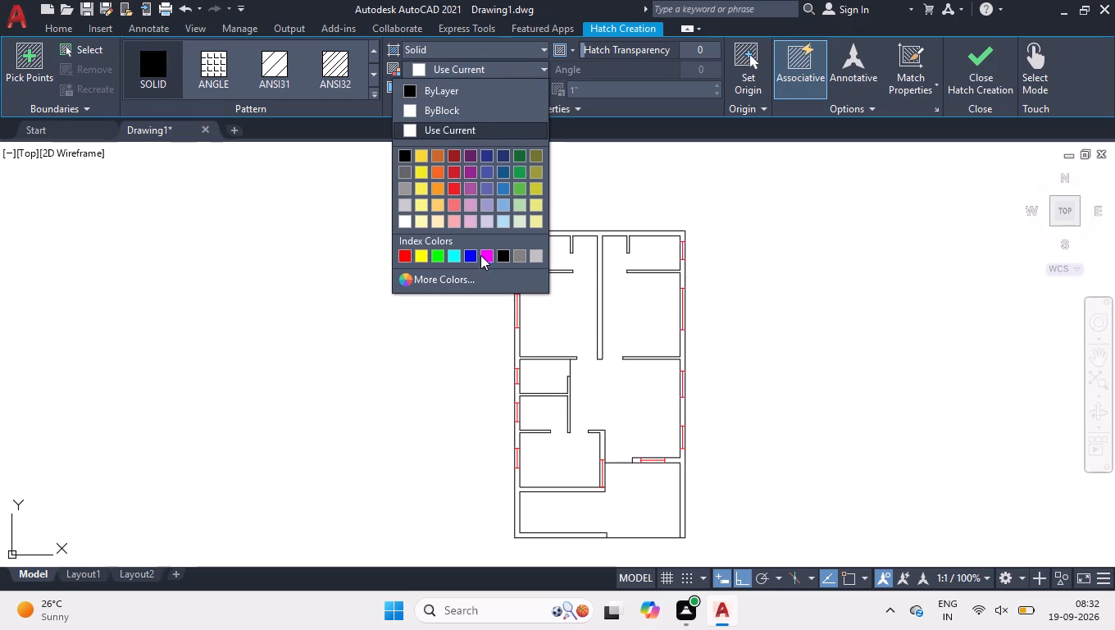
left_click(471, 255)
left_click(566, 234)
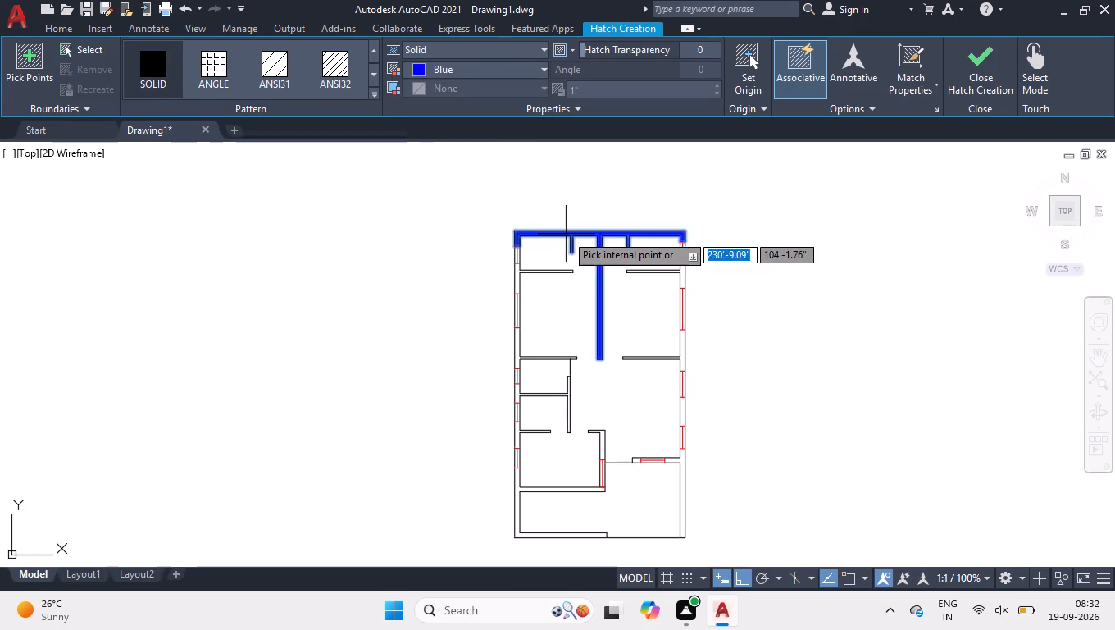
left_click(517, 358)
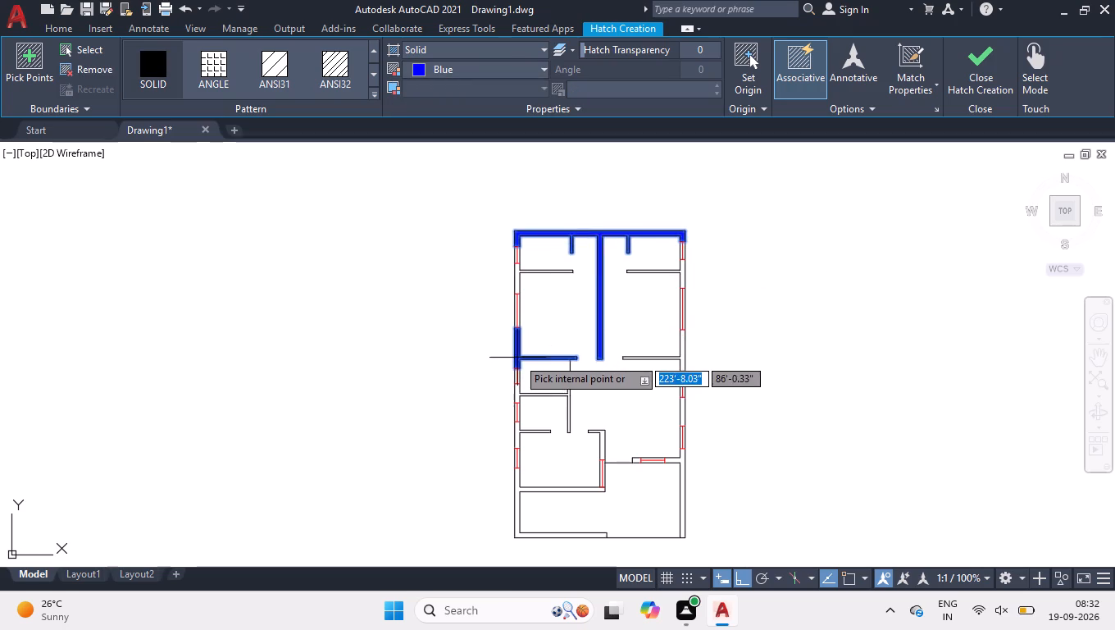
left_click(517, 395)
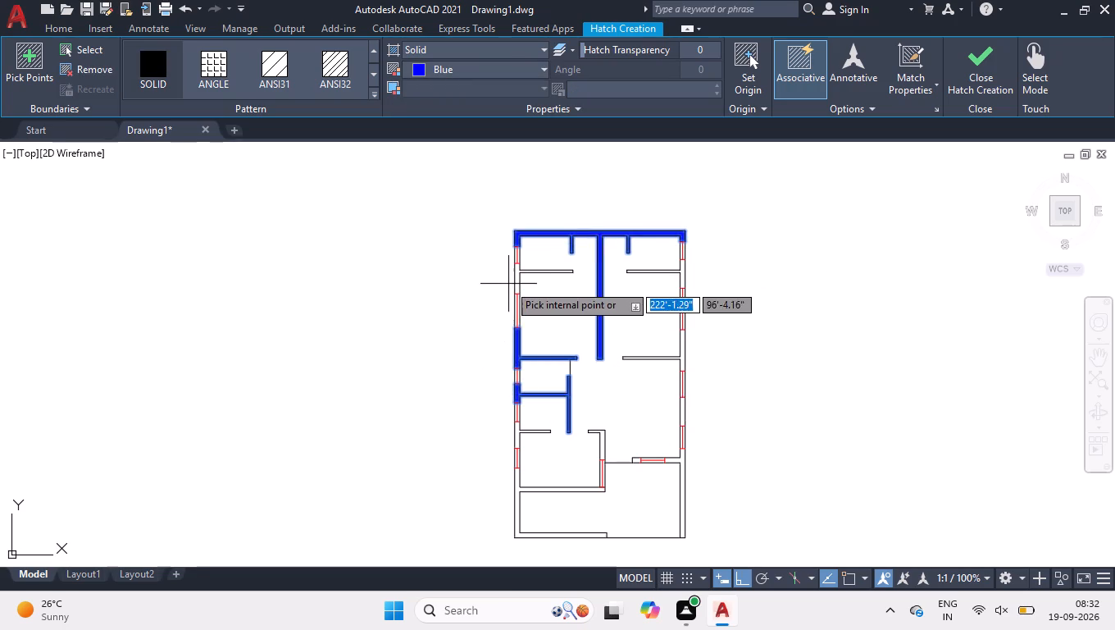
left_click(517, 278)
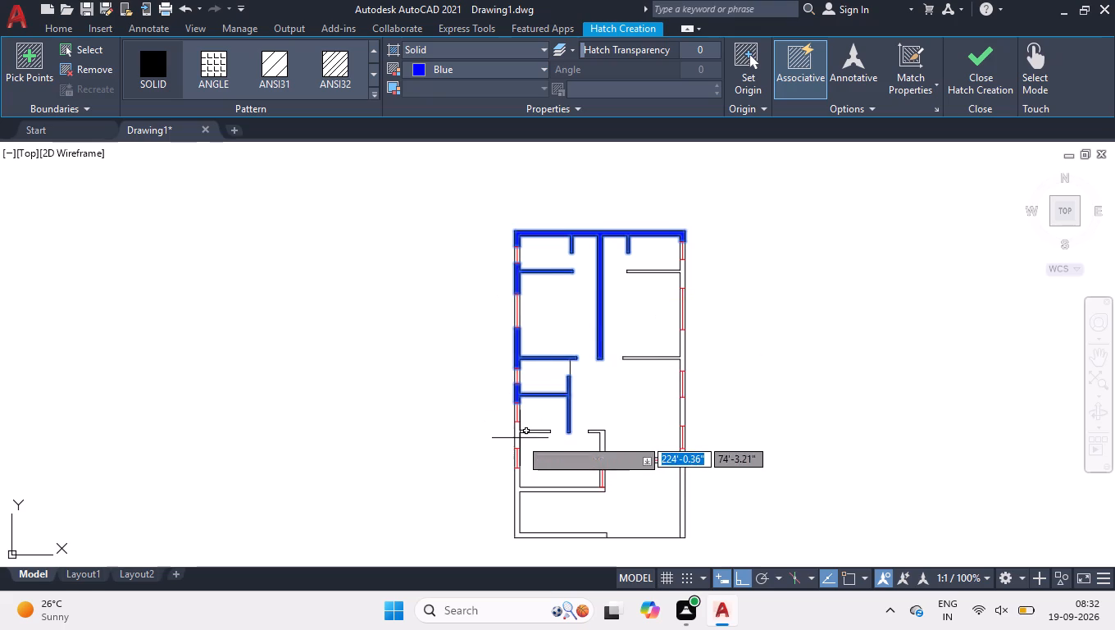
left_click(518, 436)
left_click(516, 490)
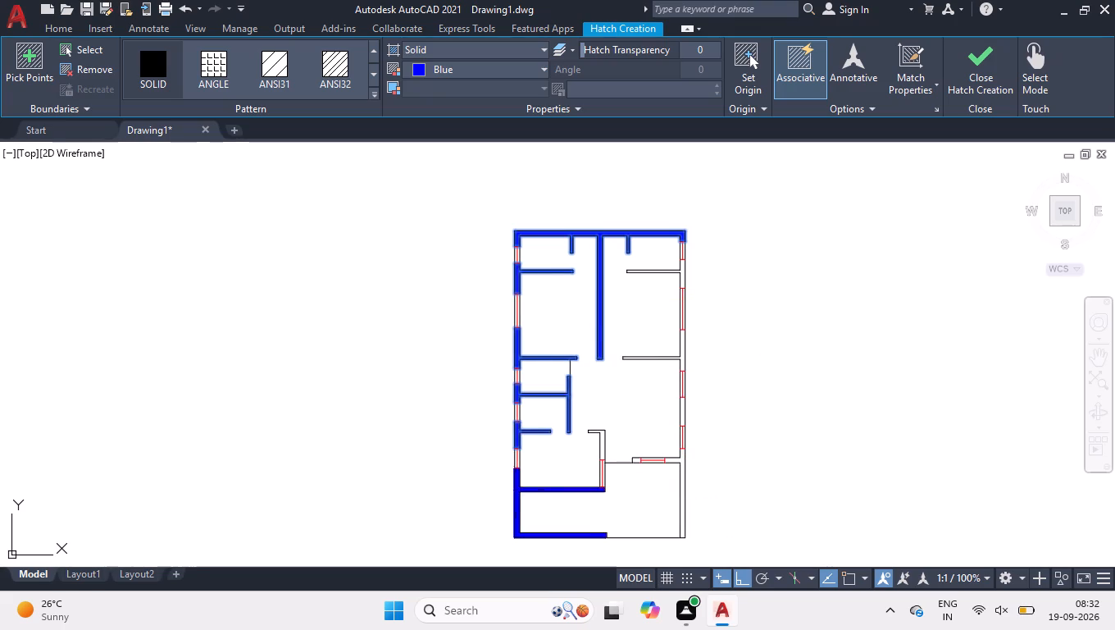
Fill the lower-left room's right wall, the right outer-wall segments with their partitions, and the stub beside the bottom-wall window, finishing the hatch.
left_click(603, 437)
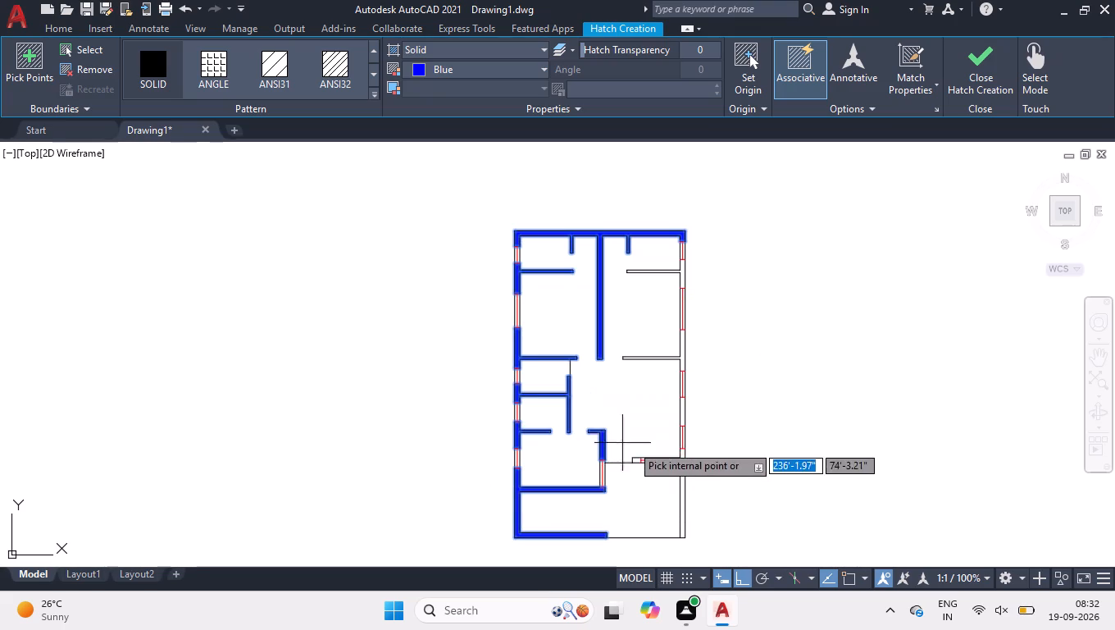
left_click(681, 460)
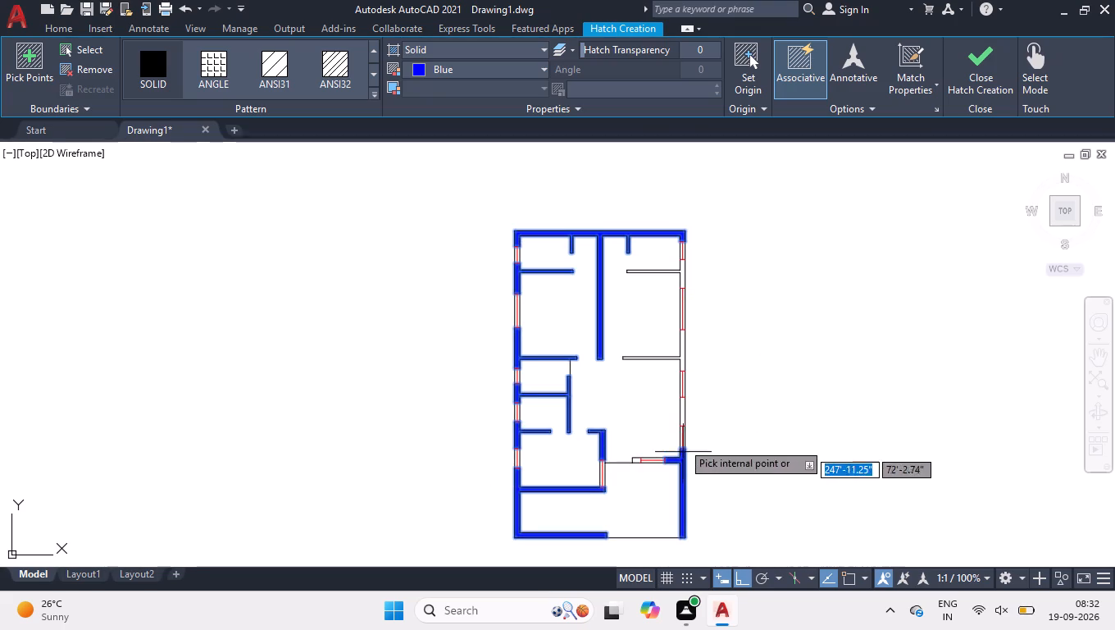
left_click(683, 413)
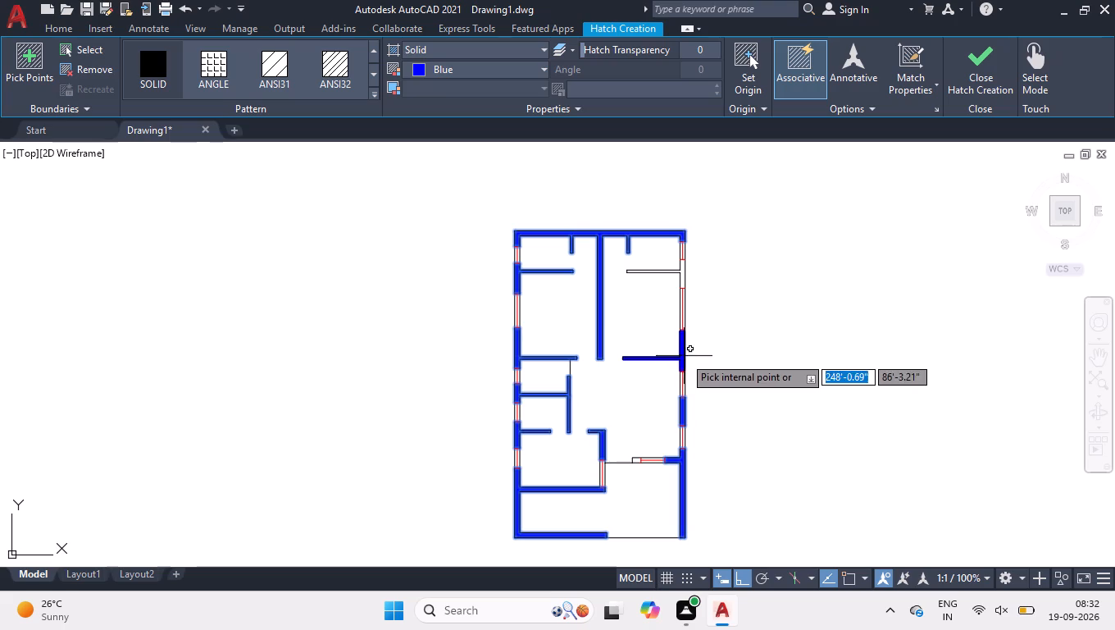
left_click(684, 356)
left_click(683, 269)
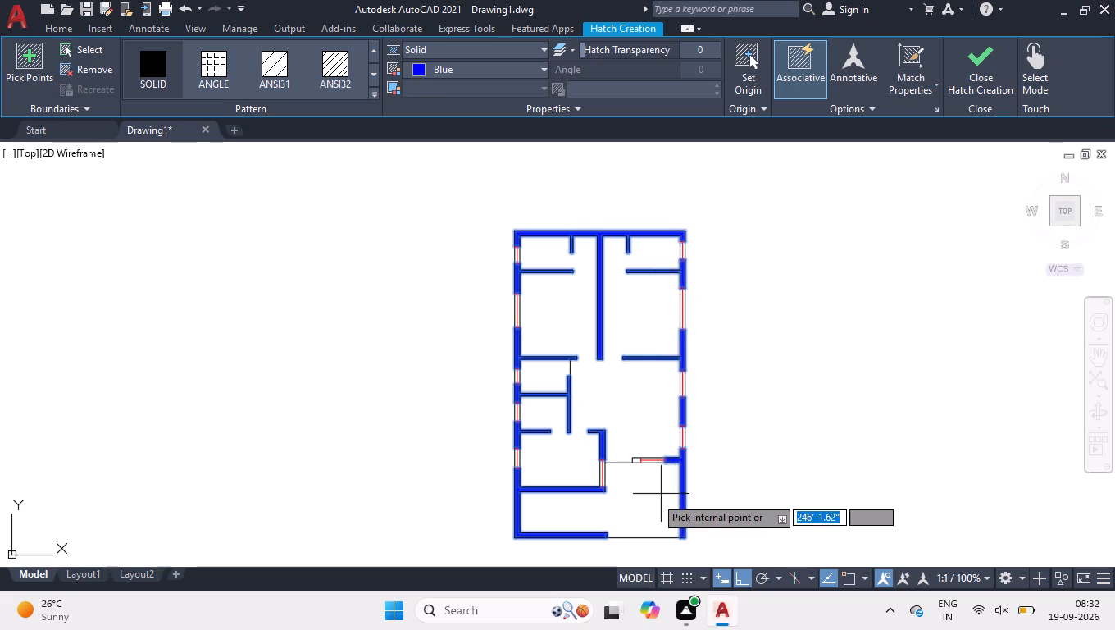
scroll(651, 498, "up", 3)
scroll(623, 398, "up", 2)
left_click(576, 410)
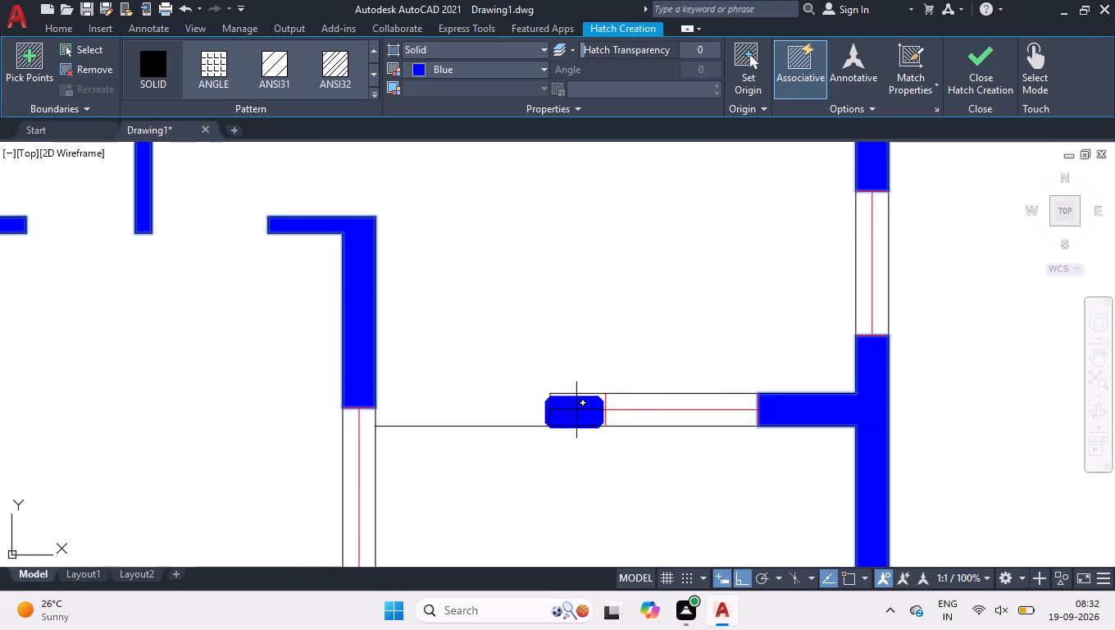
key("Return")
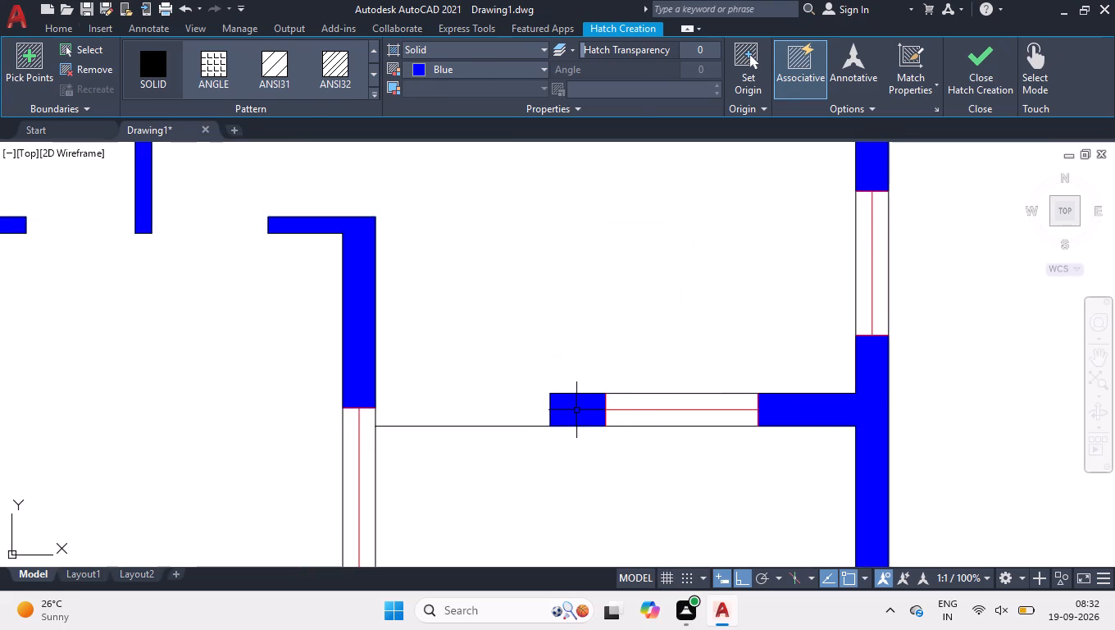
left_click(1068, 208)
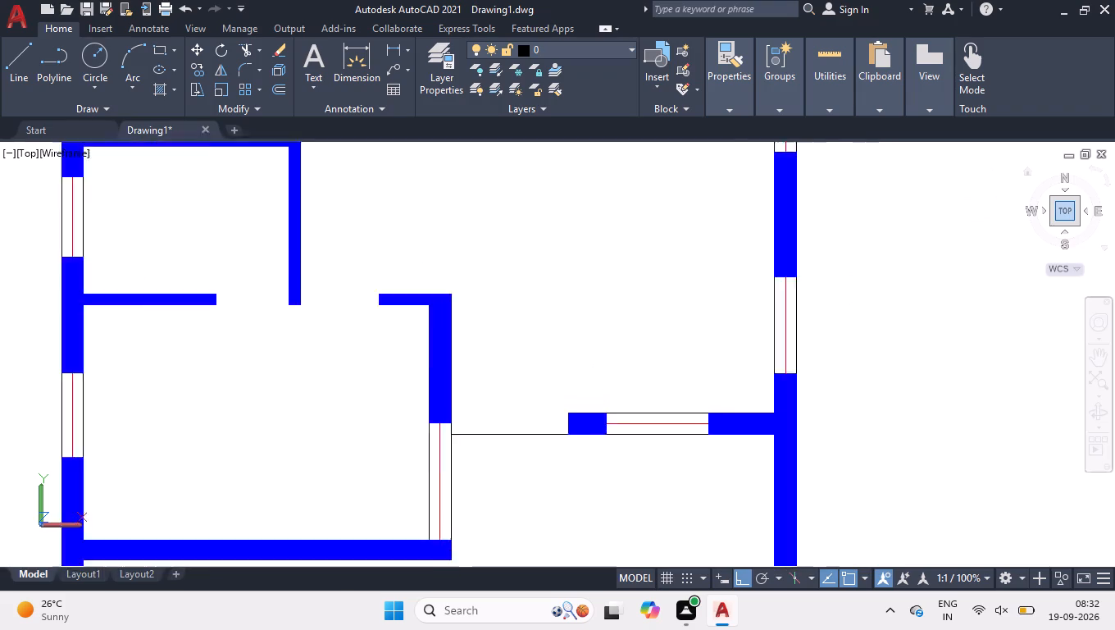
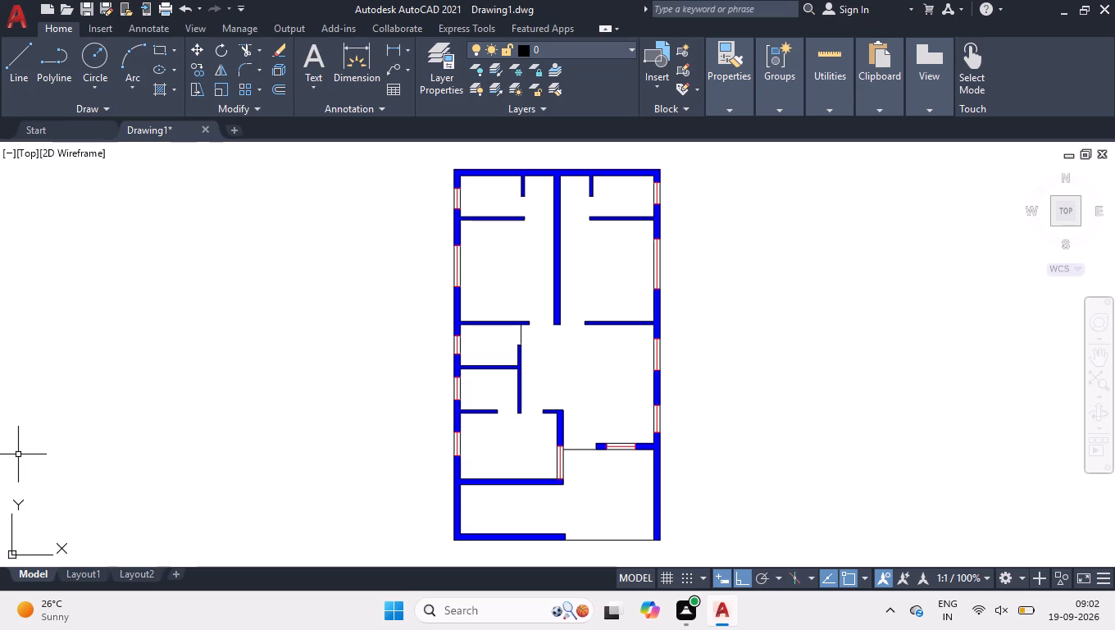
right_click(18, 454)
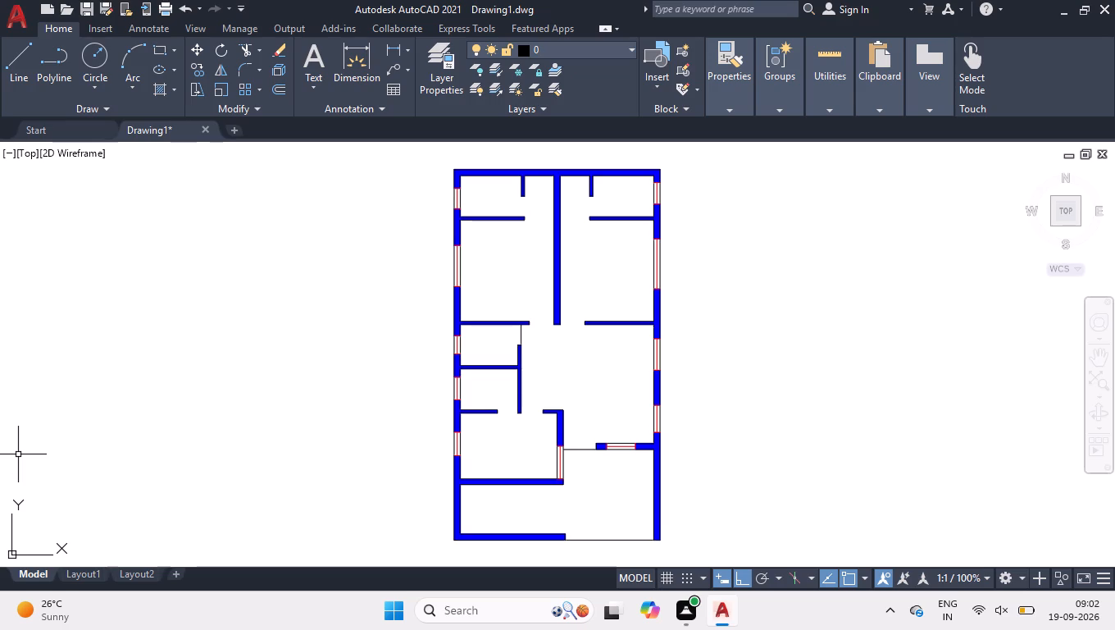
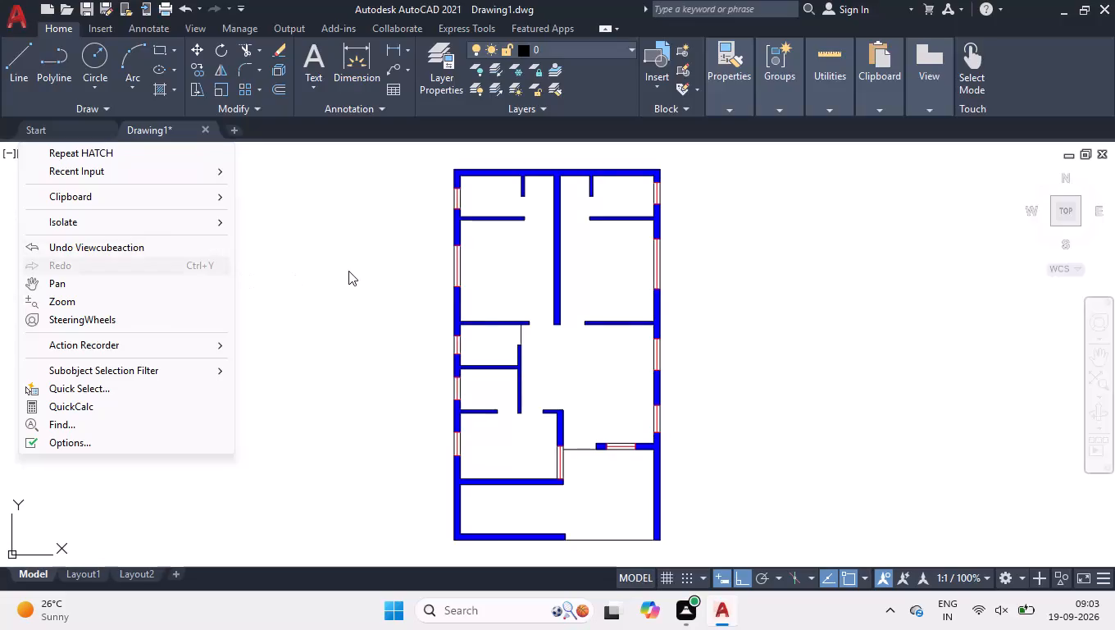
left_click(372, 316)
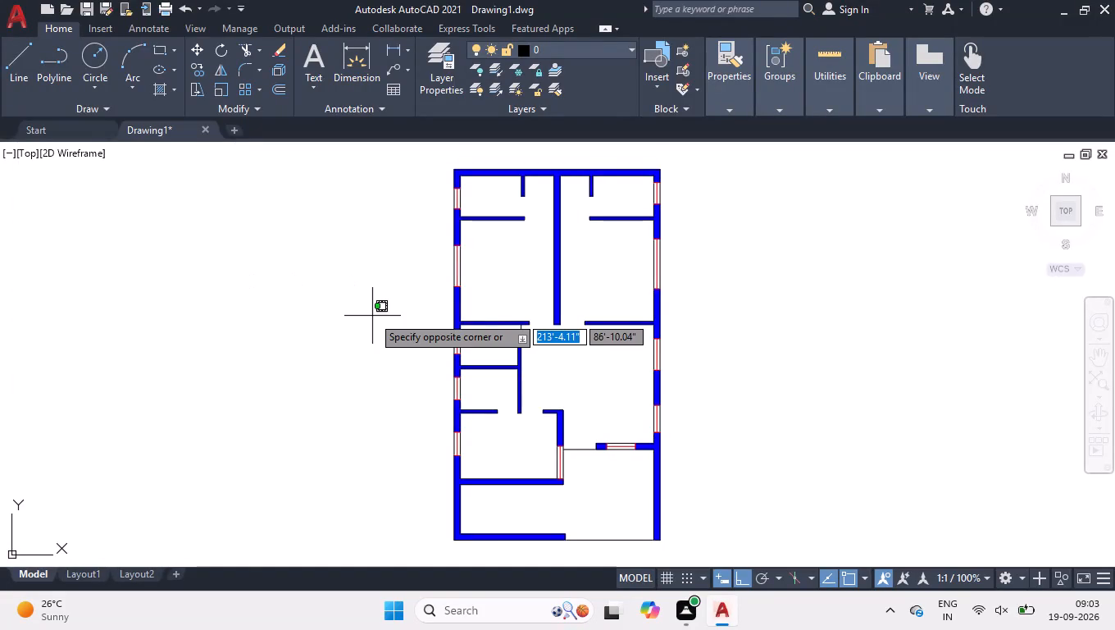
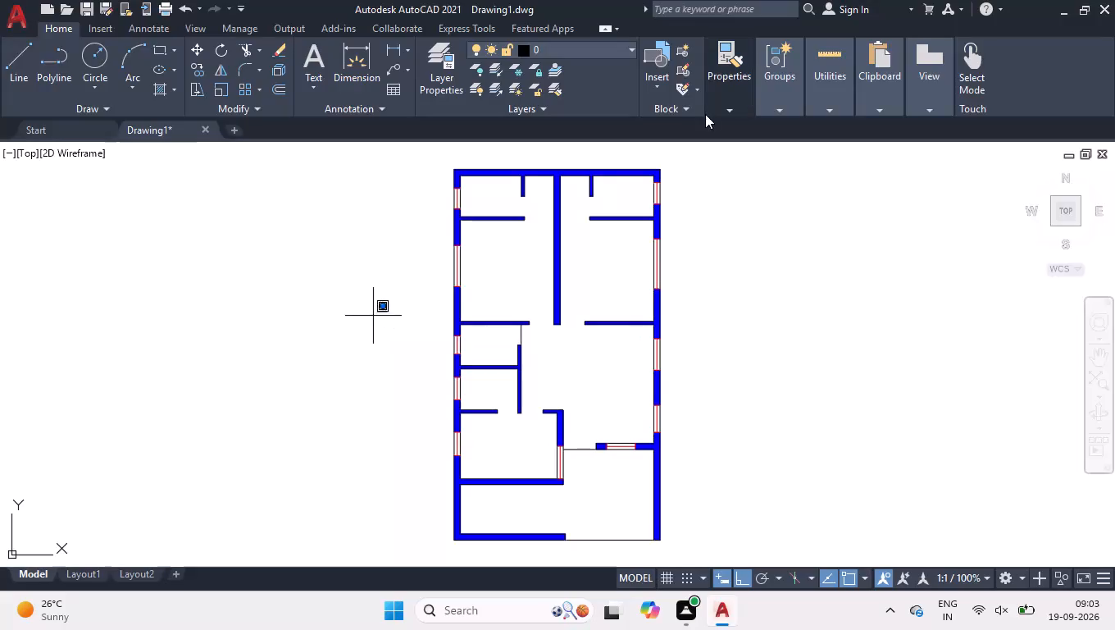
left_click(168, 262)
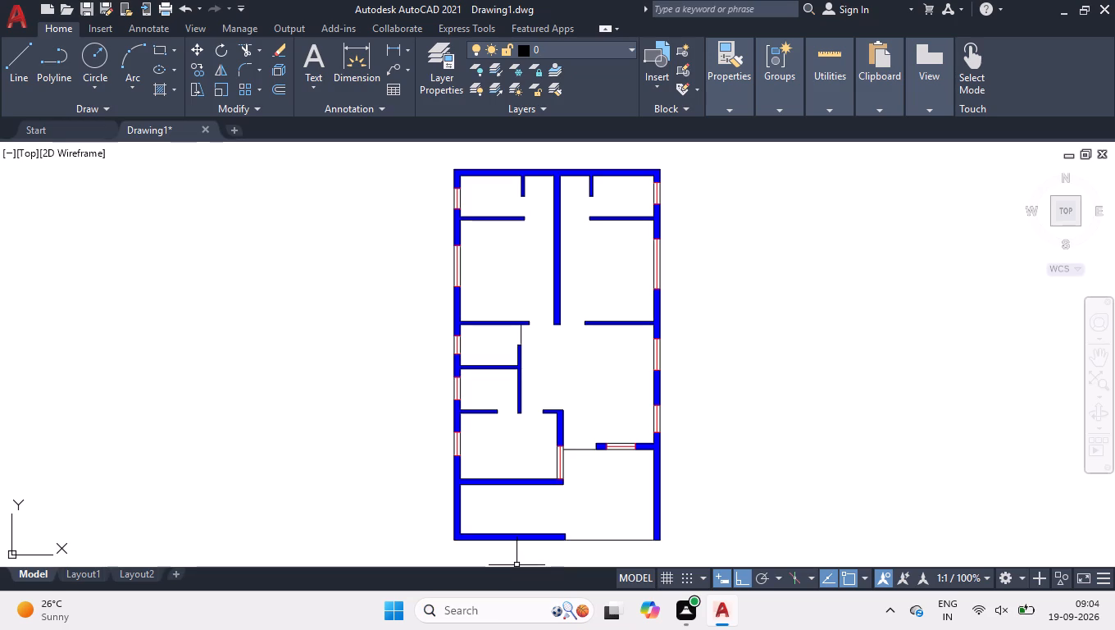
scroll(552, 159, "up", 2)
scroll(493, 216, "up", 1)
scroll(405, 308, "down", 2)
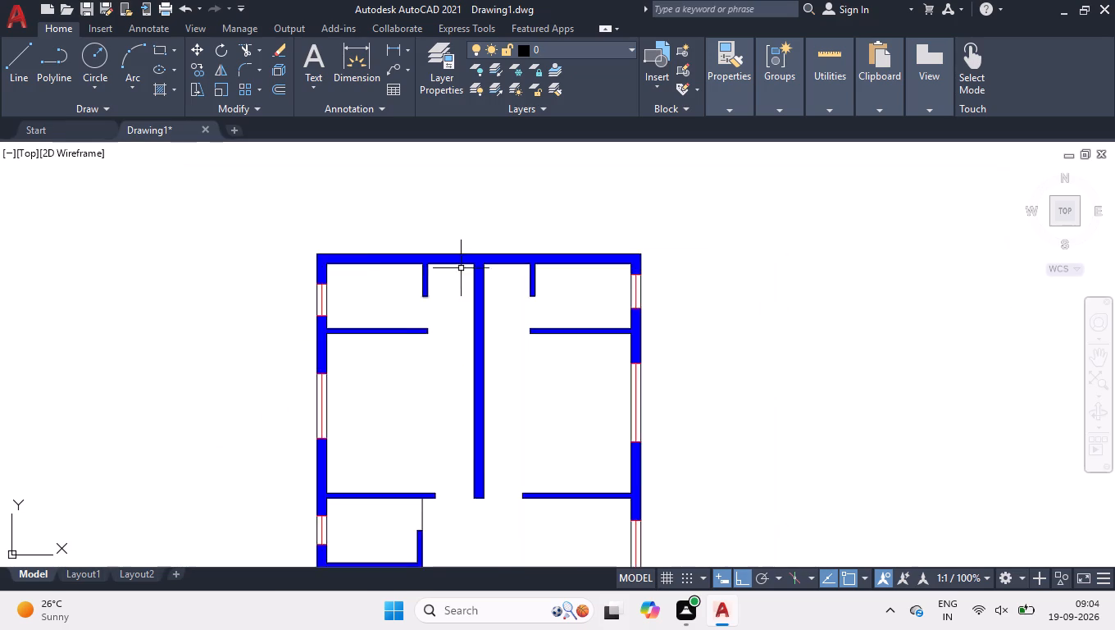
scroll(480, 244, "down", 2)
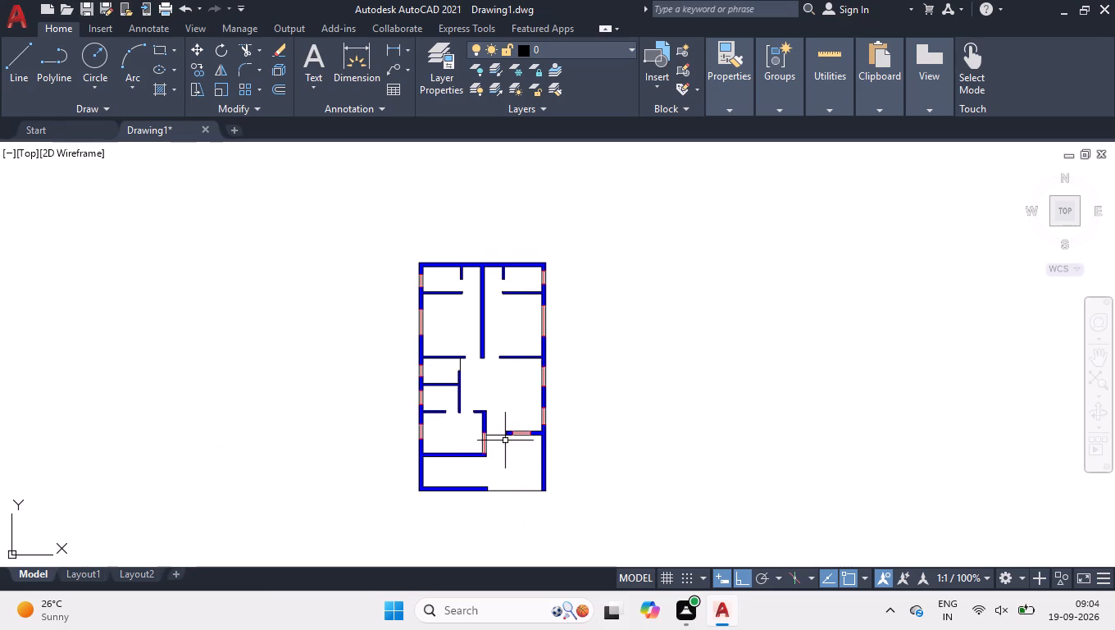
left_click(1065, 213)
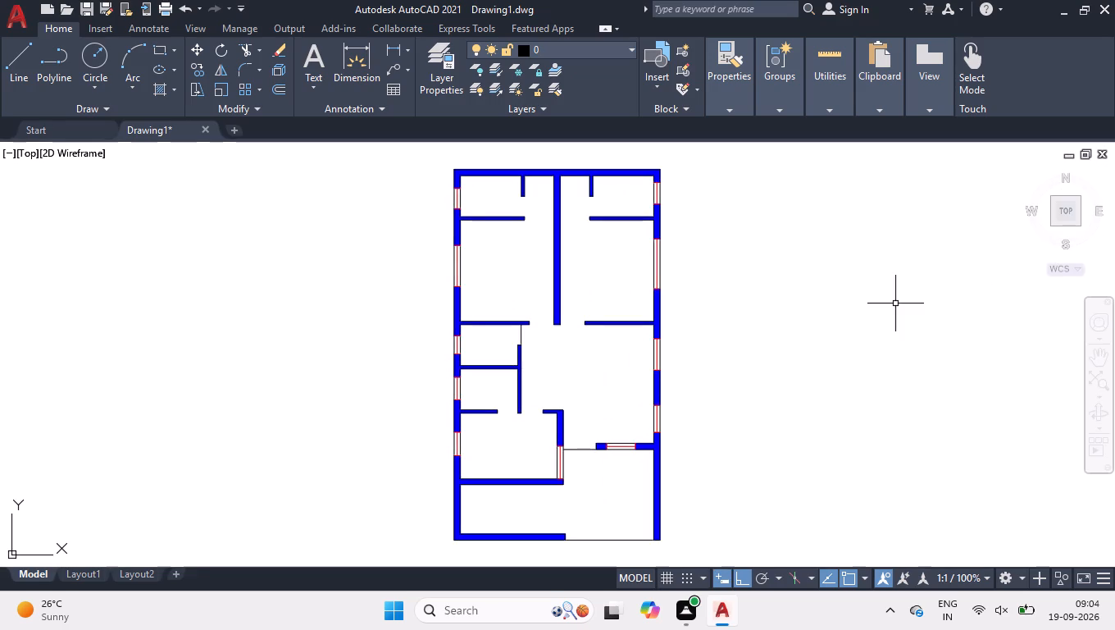
Insert three Door - Imperial blocks in a horizontal row in the empty space west of the floor plan.
key("ctrl+3")
left_click(834, 126)
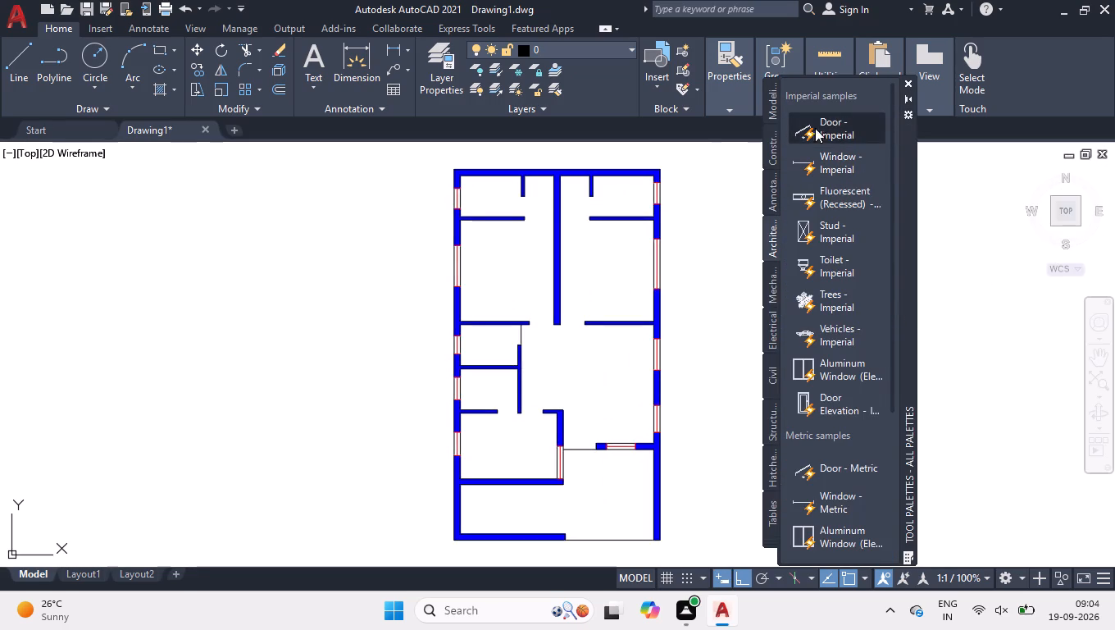
left_click(112, 353)
key("space")
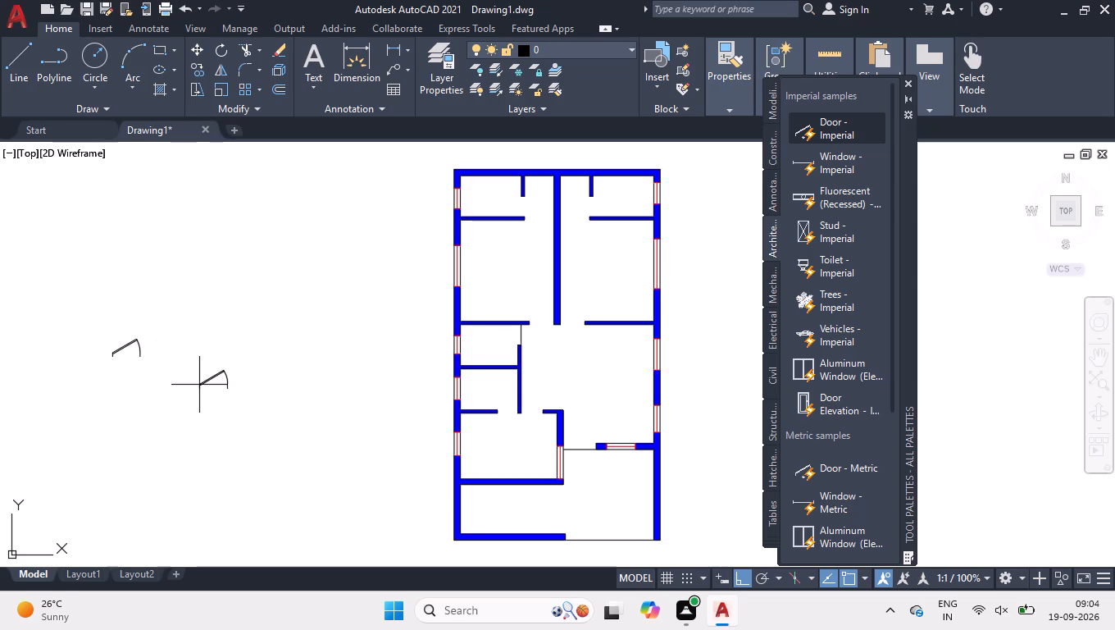
left_click(170, 352)
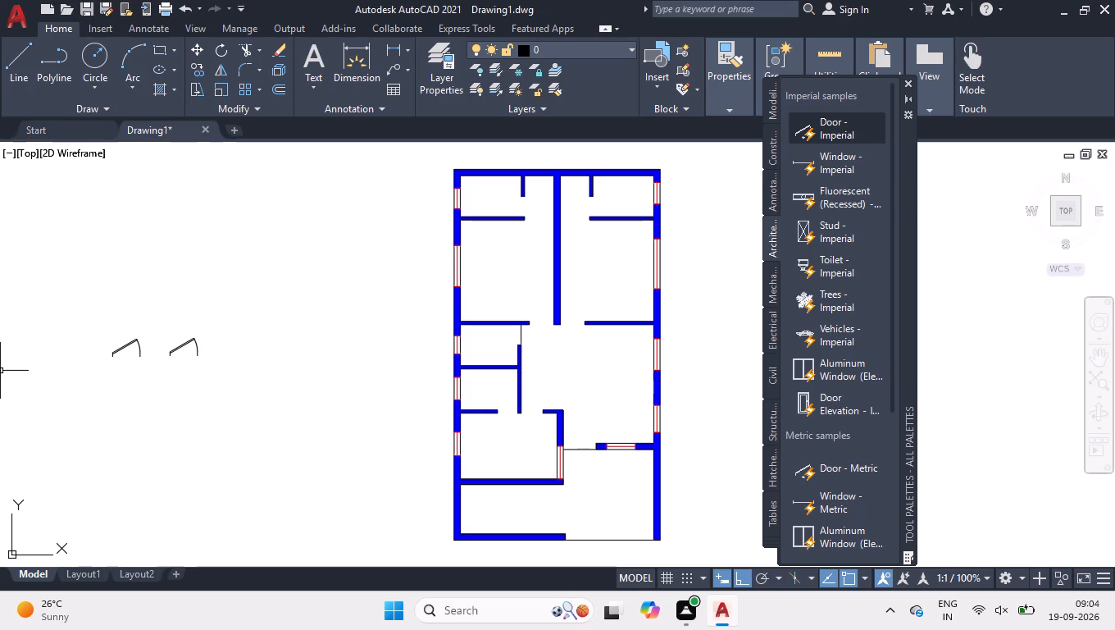
key("space")
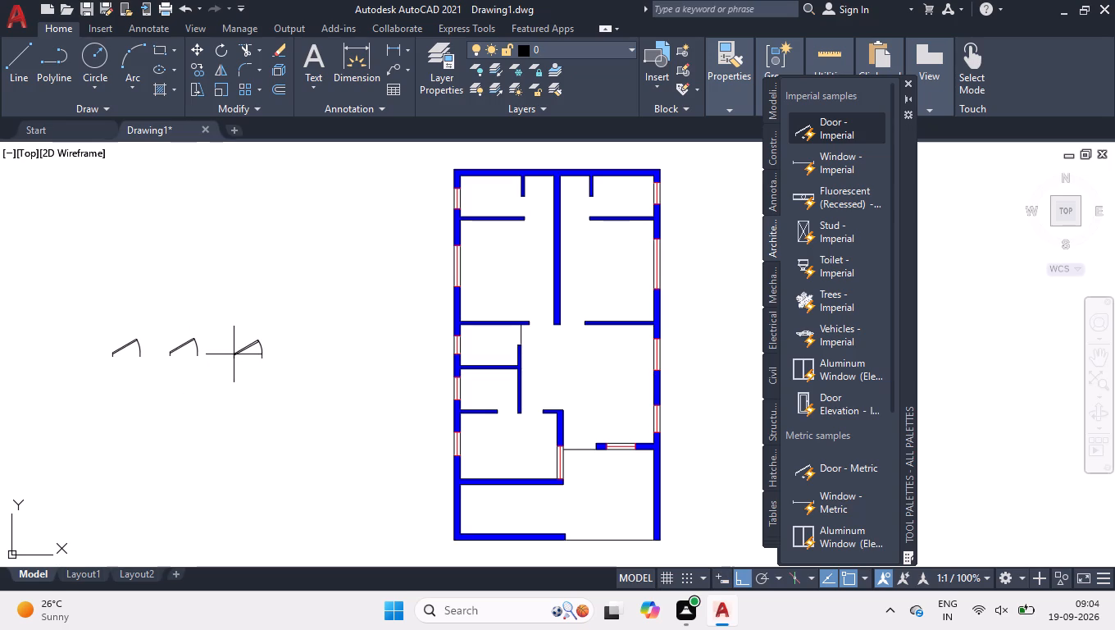
left_click(232, 355)
Insert five more Door - Imperial blocks around that row, two above it and three below it.
key("space")
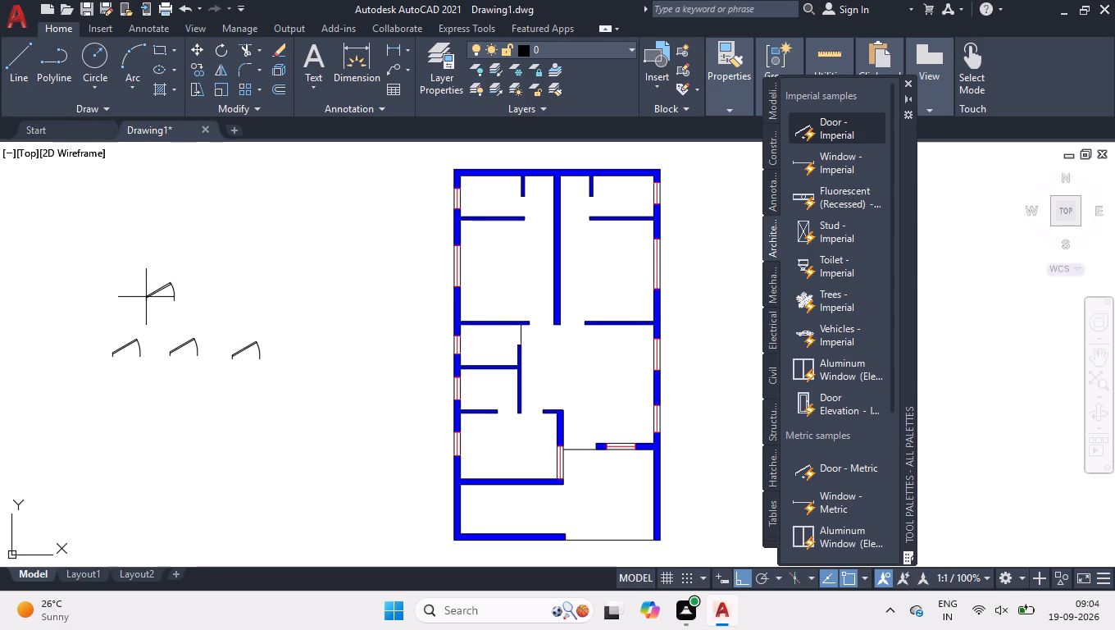
left_click(153, 304)
key("space")
left_click(223, 310)
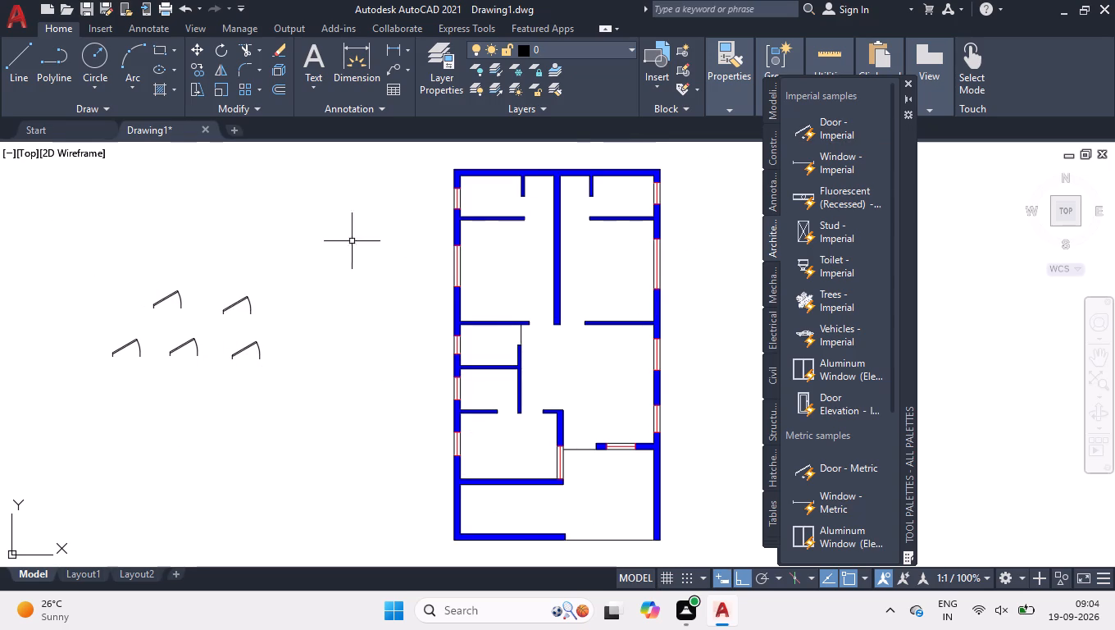
key("space")
left_click(140, 400)
key("space")
left_click(210, 401)
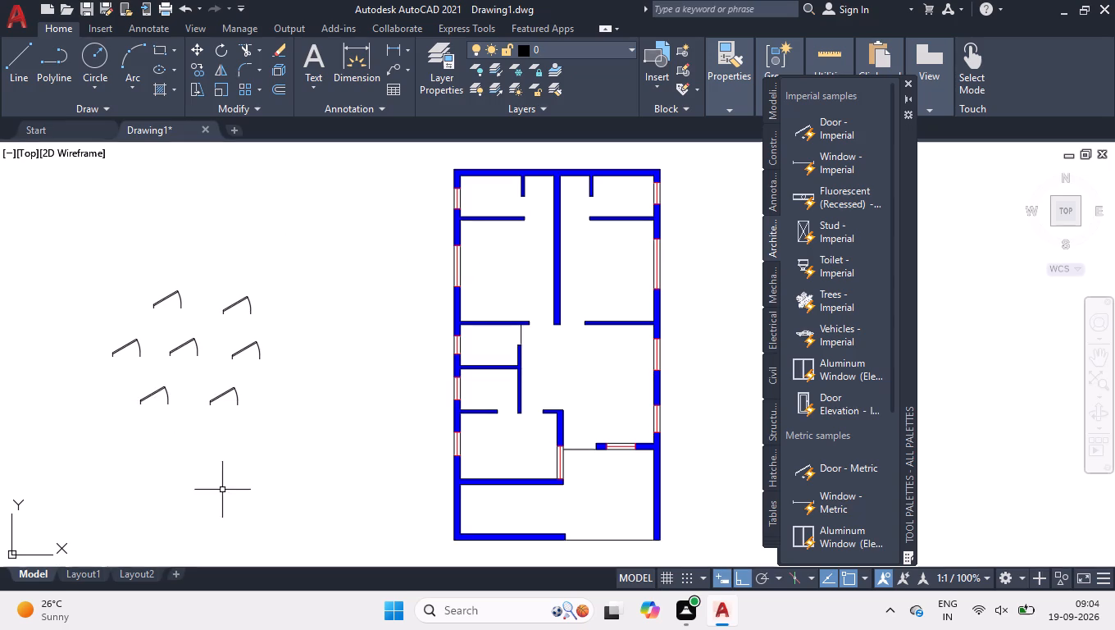
left_click(188, 441)
left_click(188, 441)
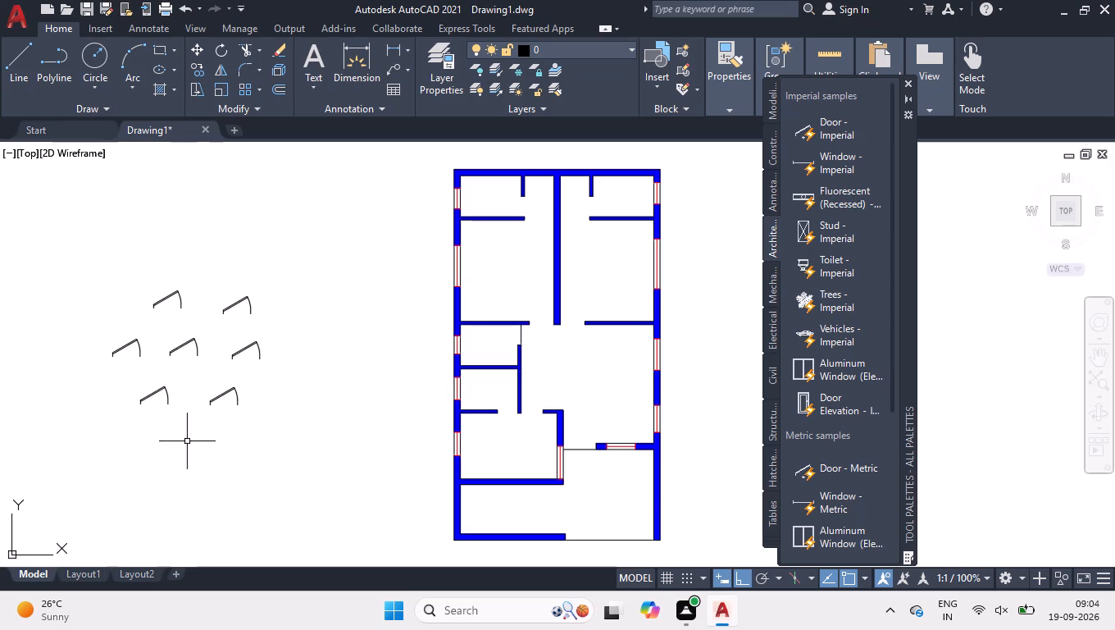
key("space")
left_click(175, 435)
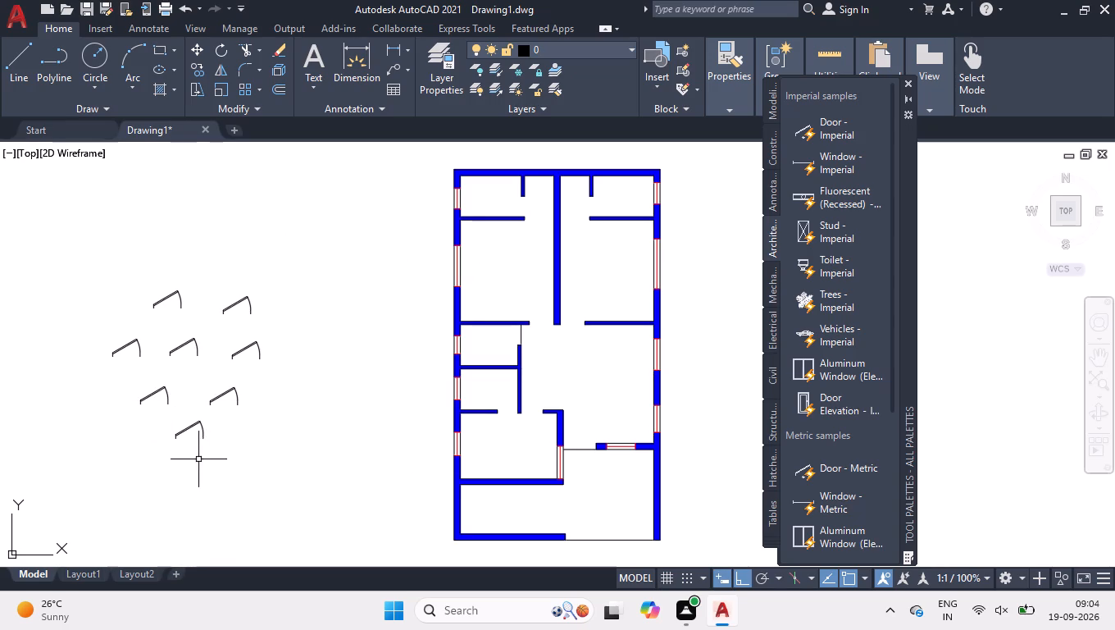
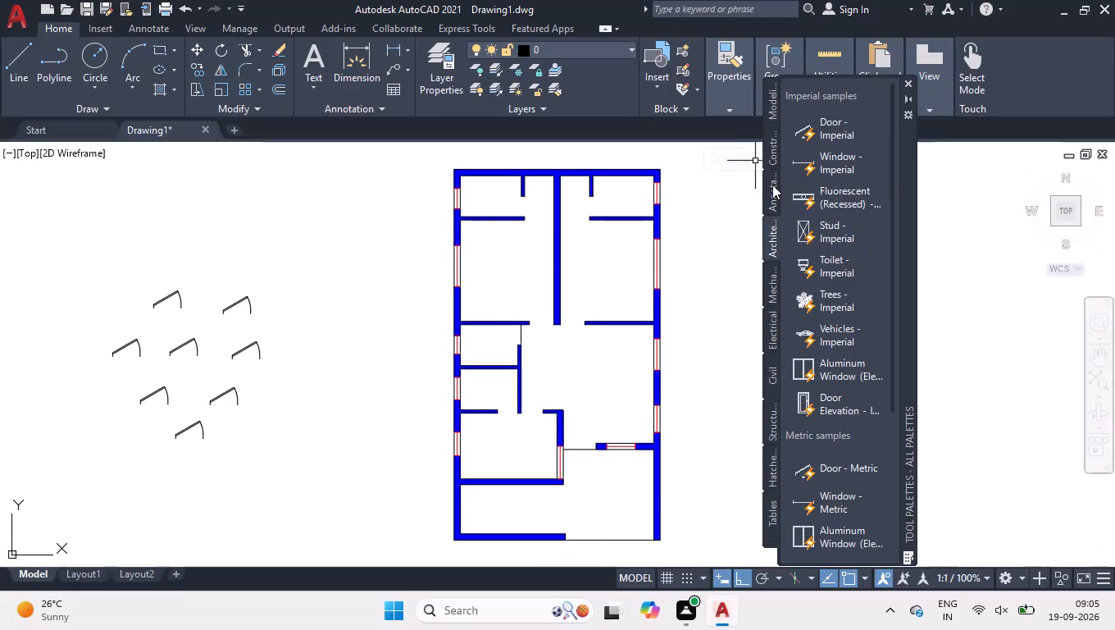
Close the tool palettes.
left_click(907, 84)
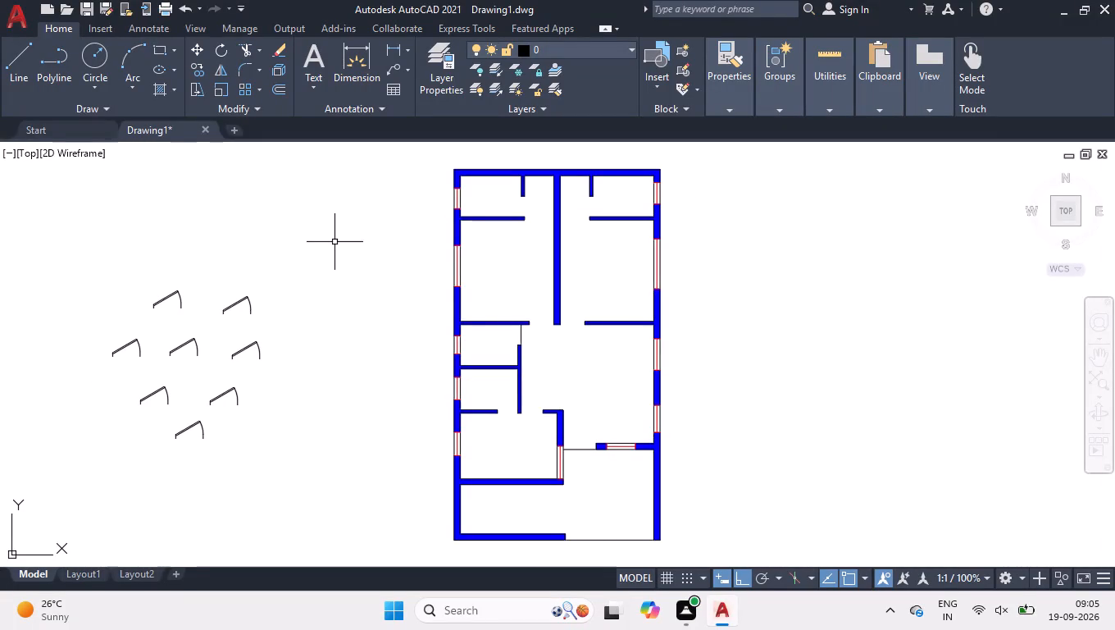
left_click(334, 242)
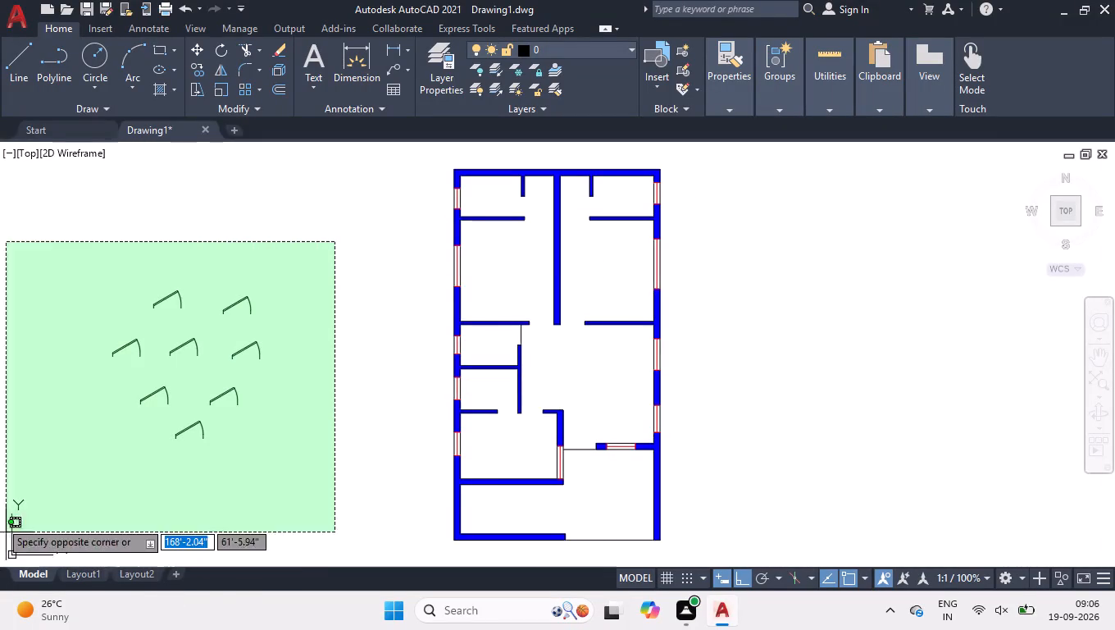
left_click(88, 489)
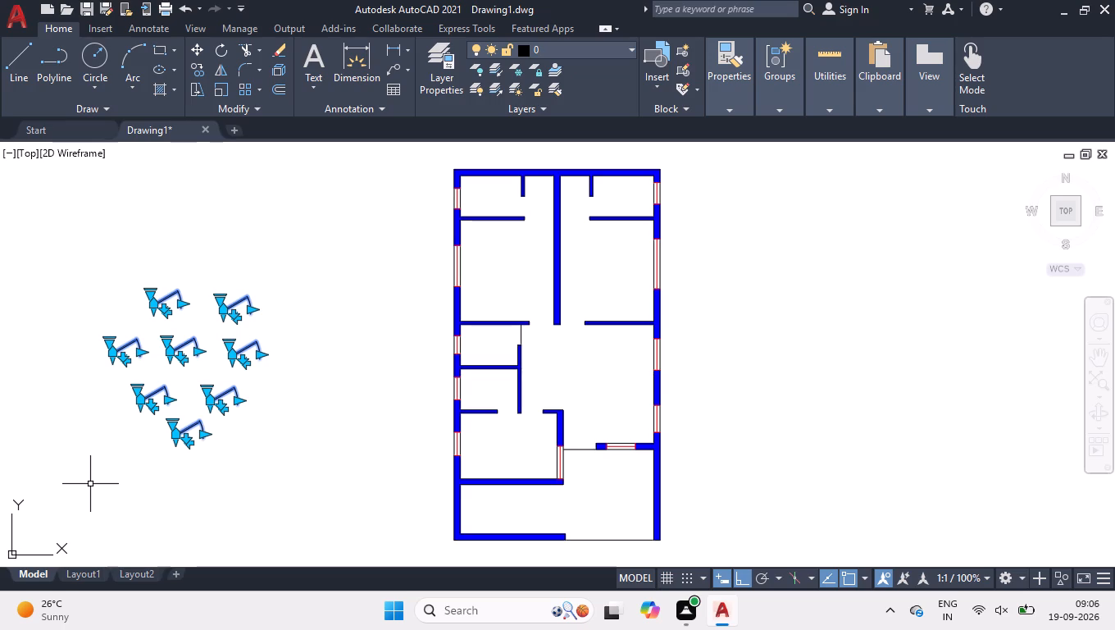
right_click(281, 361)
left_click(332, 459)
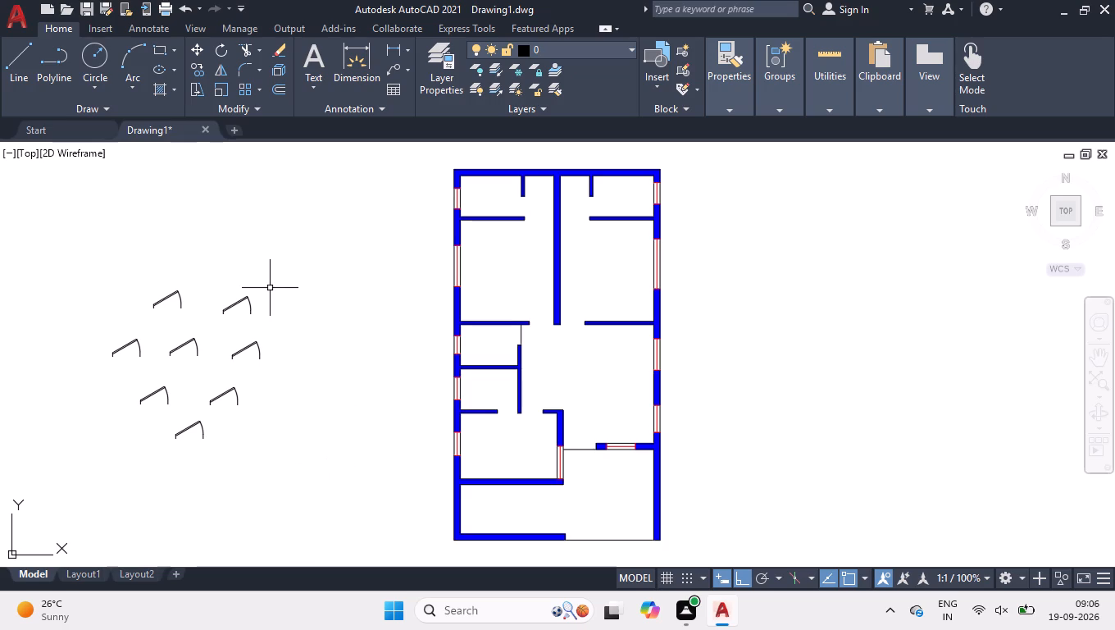
Set the opening angle of all eight door blocks west of the plan to Open 90º.
left_click(266, 265)
left_click(125, 463)
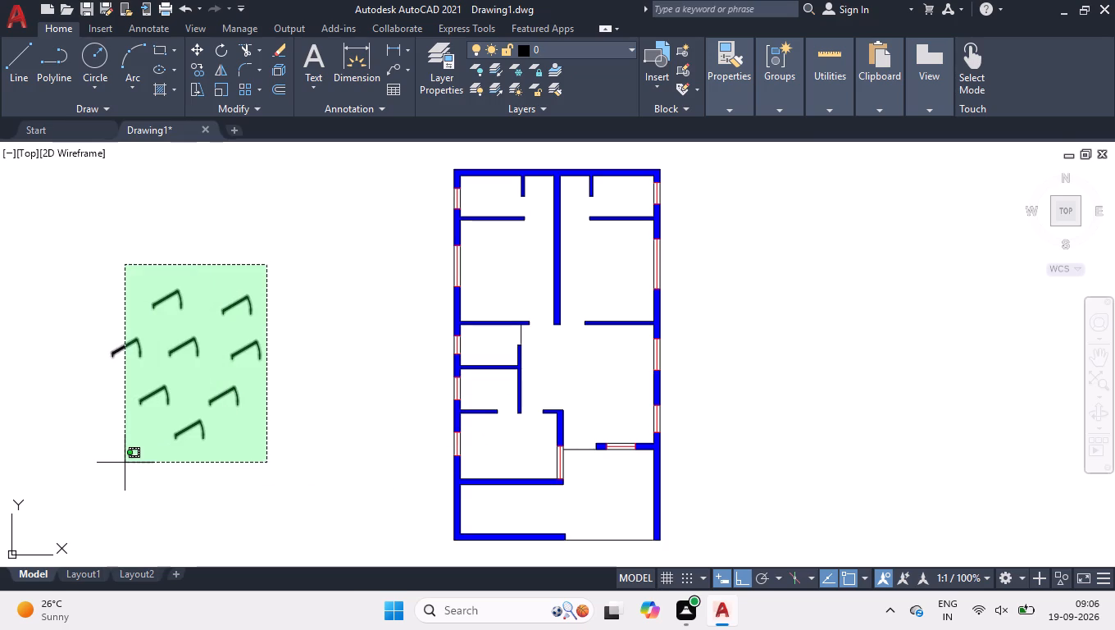
key("ctrl+1")
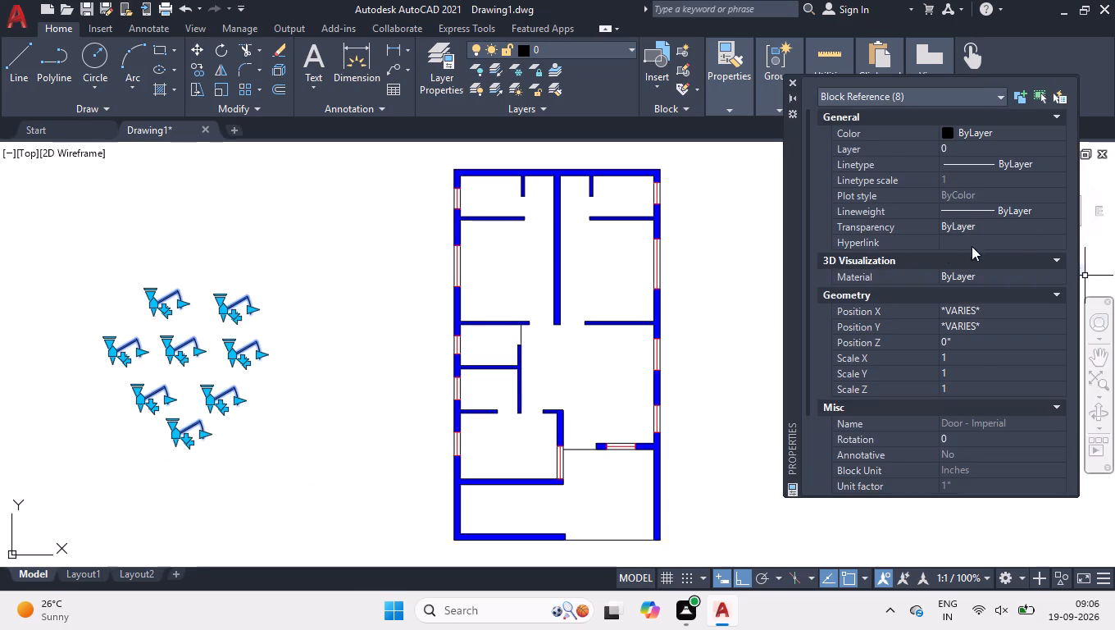
scroll(942, 248, "down", 8)
left_click(949, 475)
left_click(954, 472)
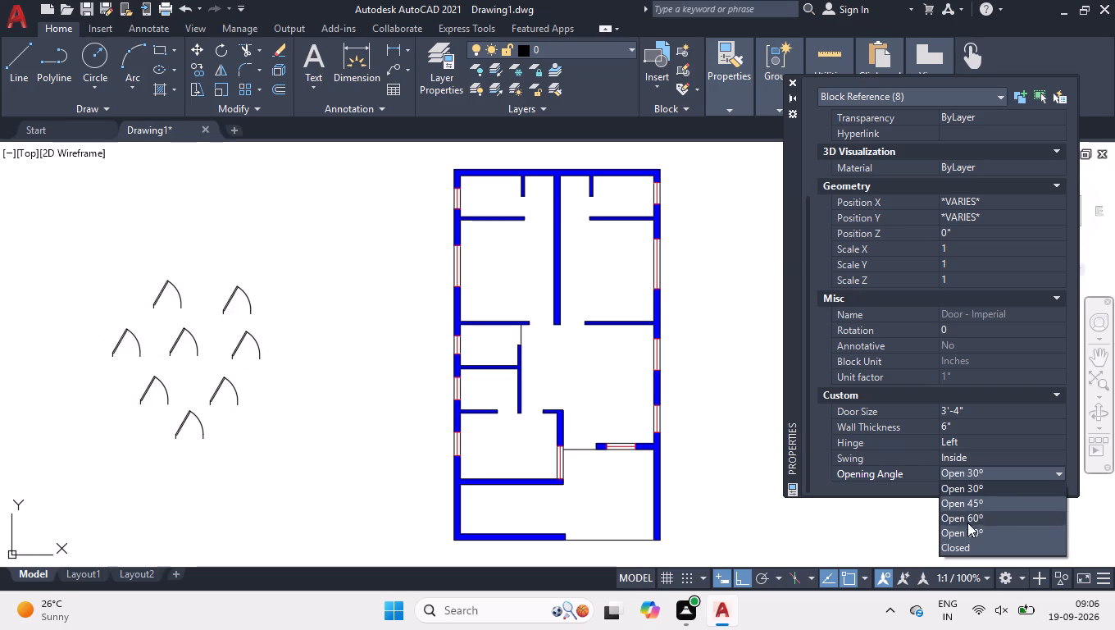
left_click(971, 535)
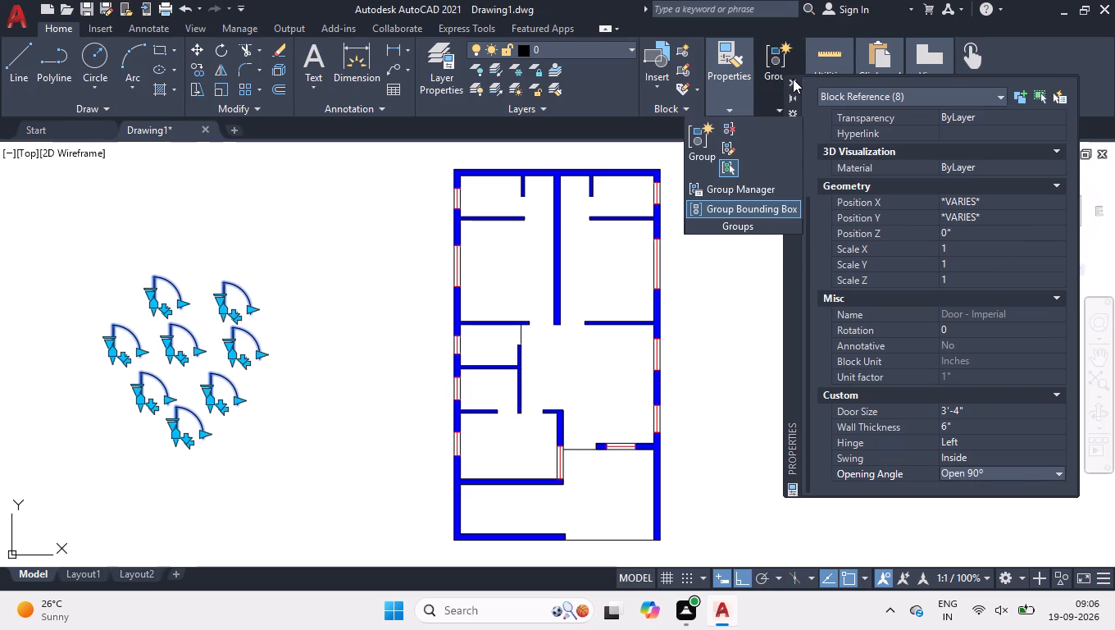
left_click(790, 84)
right_click(765, 325)
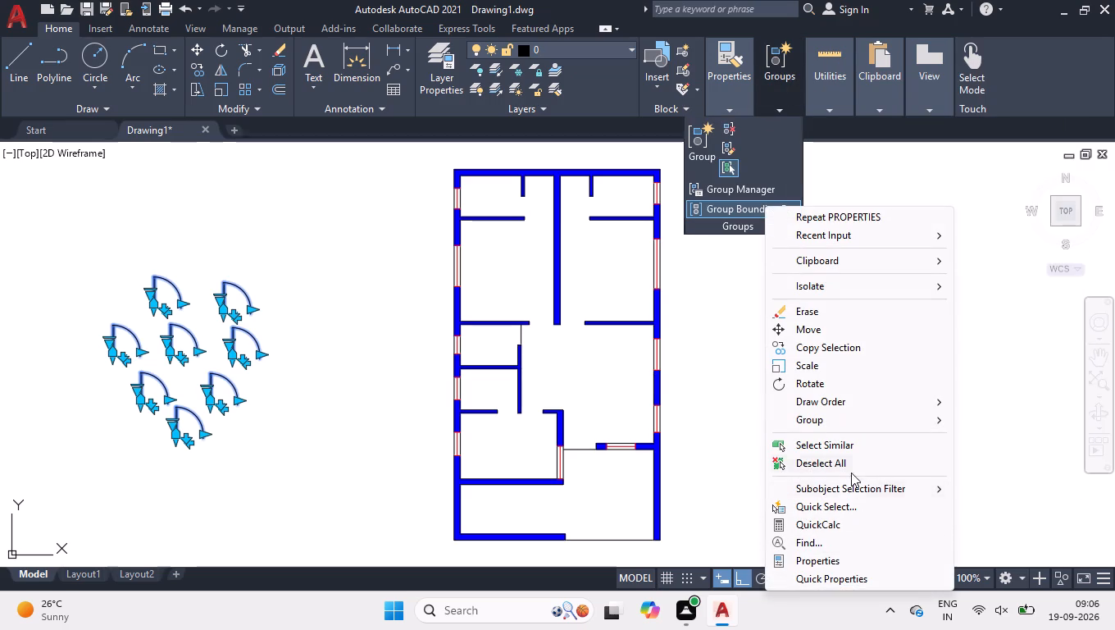
left_click(853, 470)
Move one spare door block by its lower hinge corner to the west end of the double-door entrance opening, on the opening's south line.
left_click(282, 251)
left_click(282, 251)
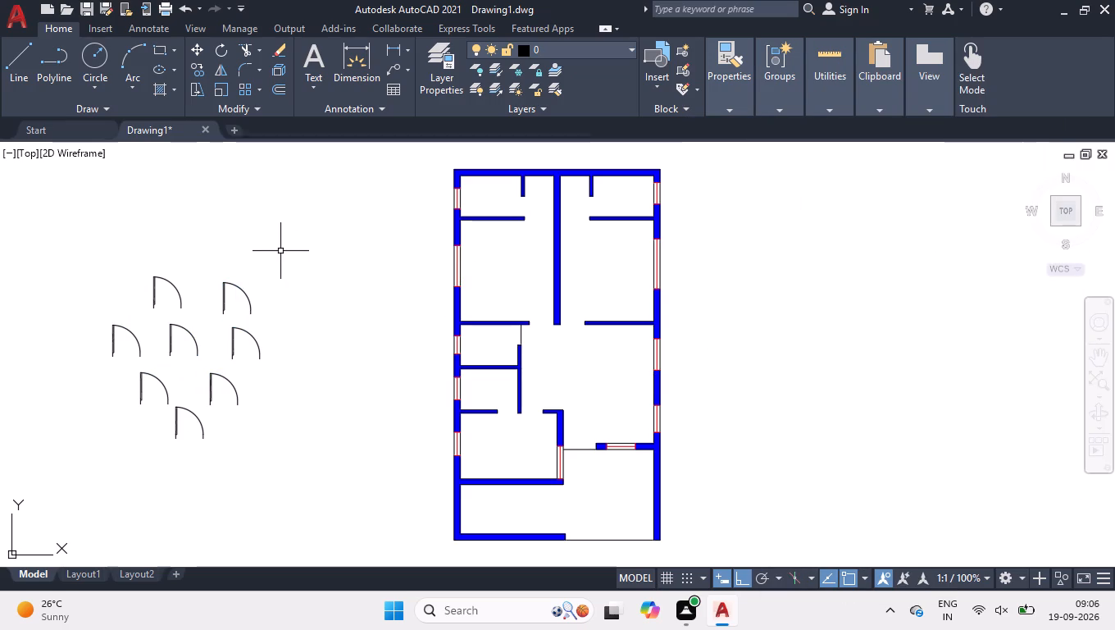
left_click(226, 381)
scroll(212, 399, "up", 3)
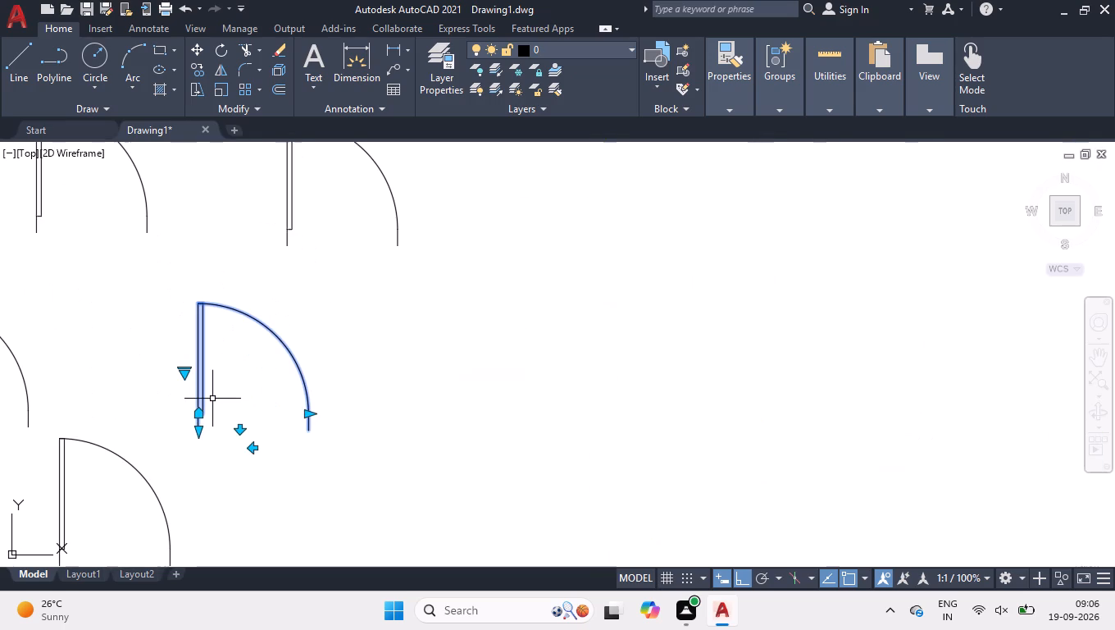
key("m")
key("Return")
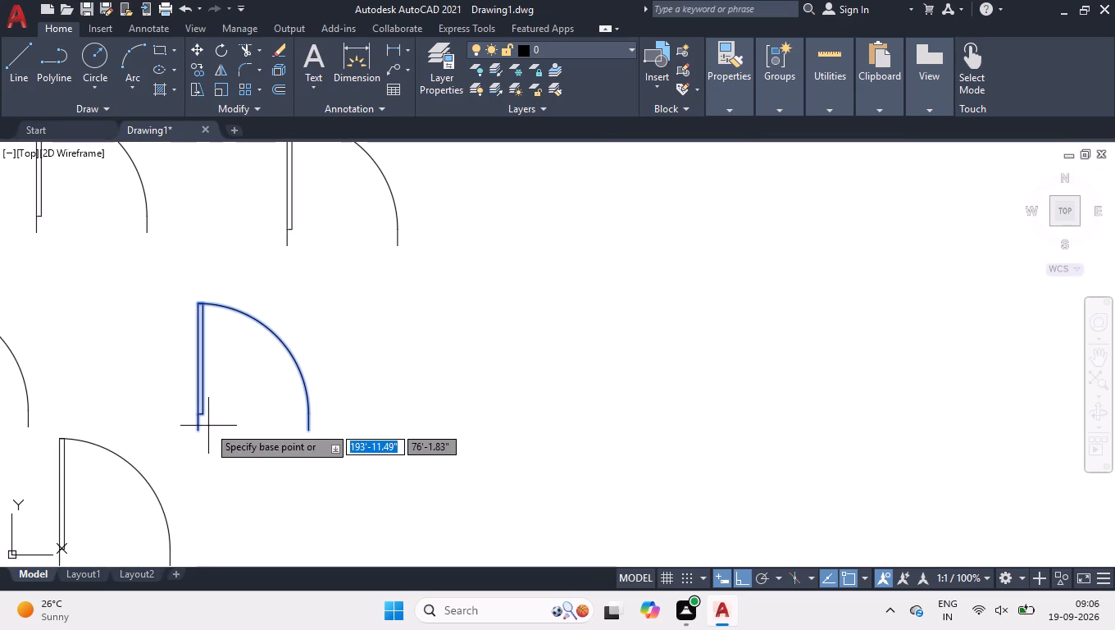
left_click(201, 429)
scroll(207, 423, "down", 3)
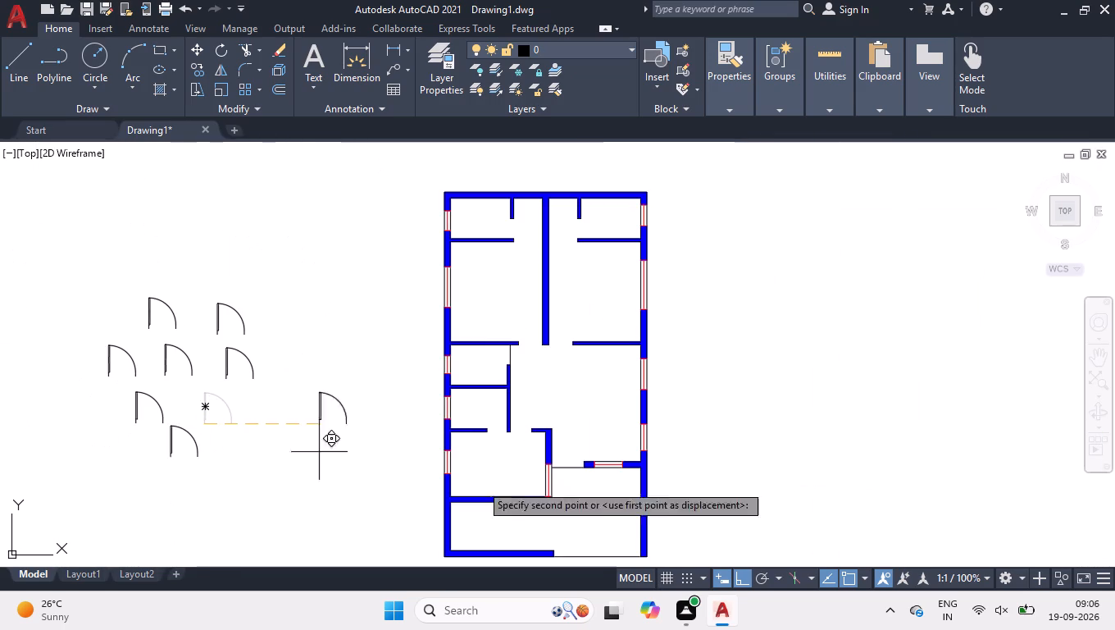
scroll(584, 491, "up", 3)
scroll(444, 380, "up", 3)
left_click(434, 474)
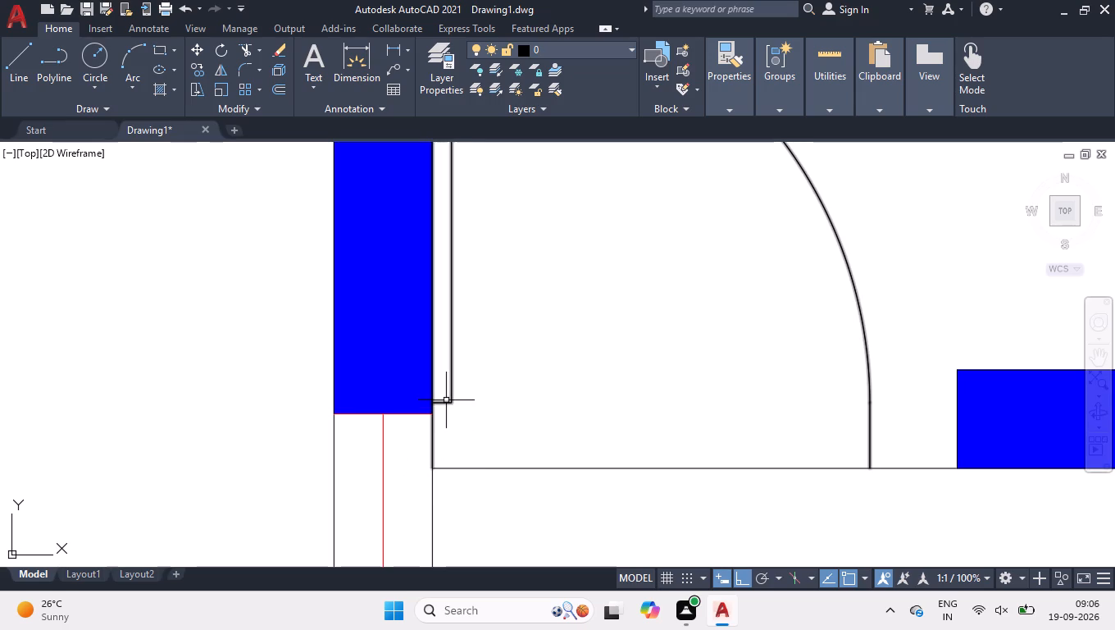
Flip the hinge side of the southernmost spare door block and move it to the east end of the same entrance opening.
scroll(366, 368, "down", 6)
scroll(449, 367, "down", 2)
scroll(396, 367, "up", 2)
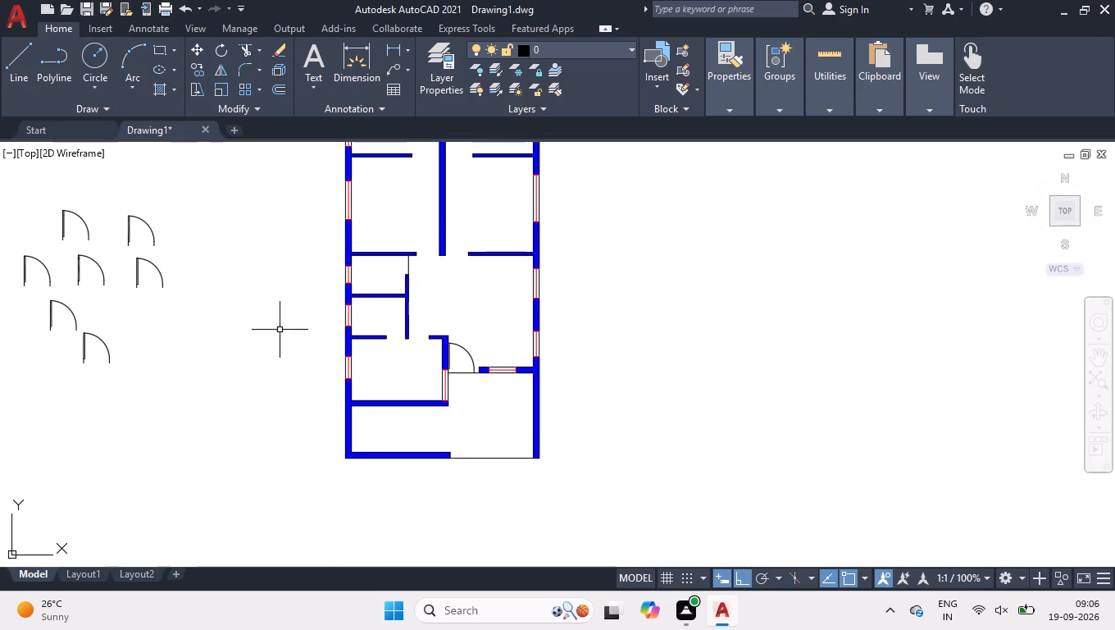
left_click(102, 340)
scroll(90, 350, "up", 3)
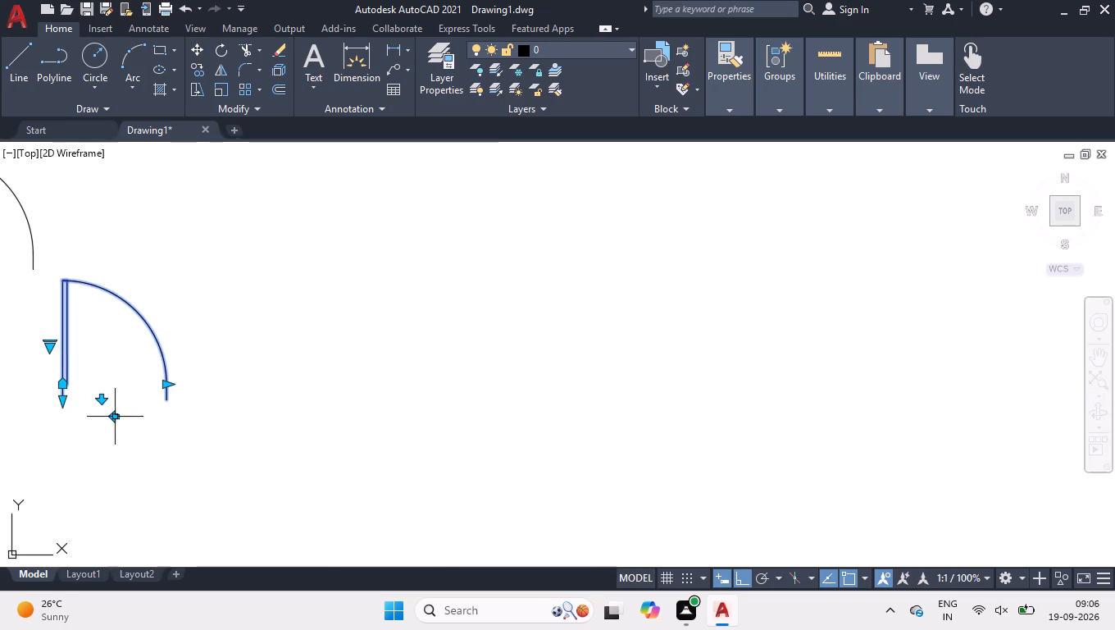
left_click(116, 417)
key("m")
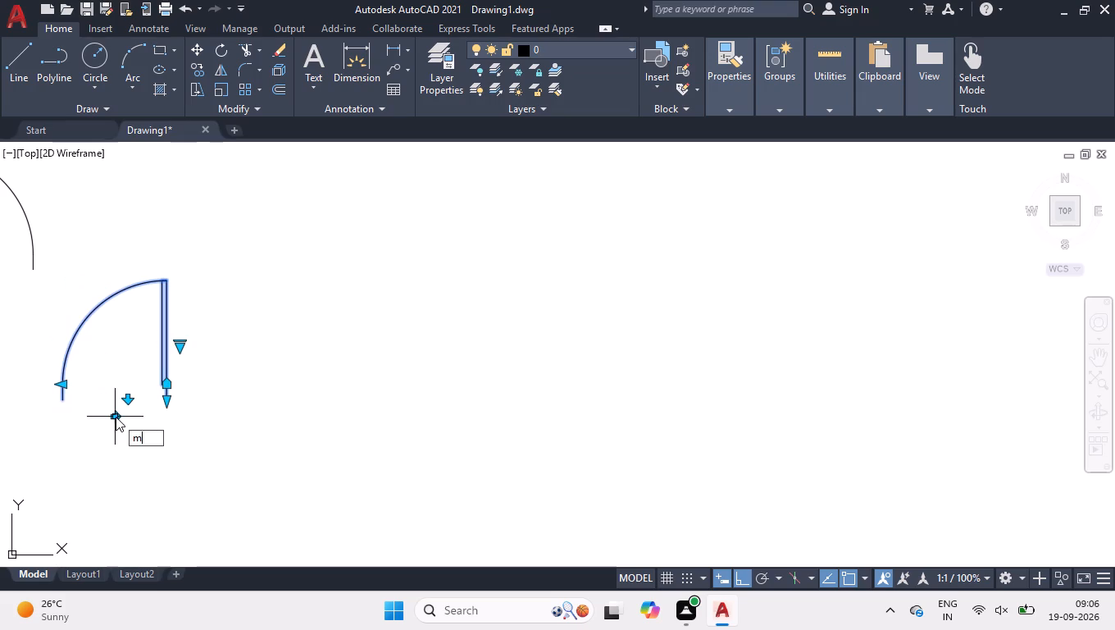
key("Return")
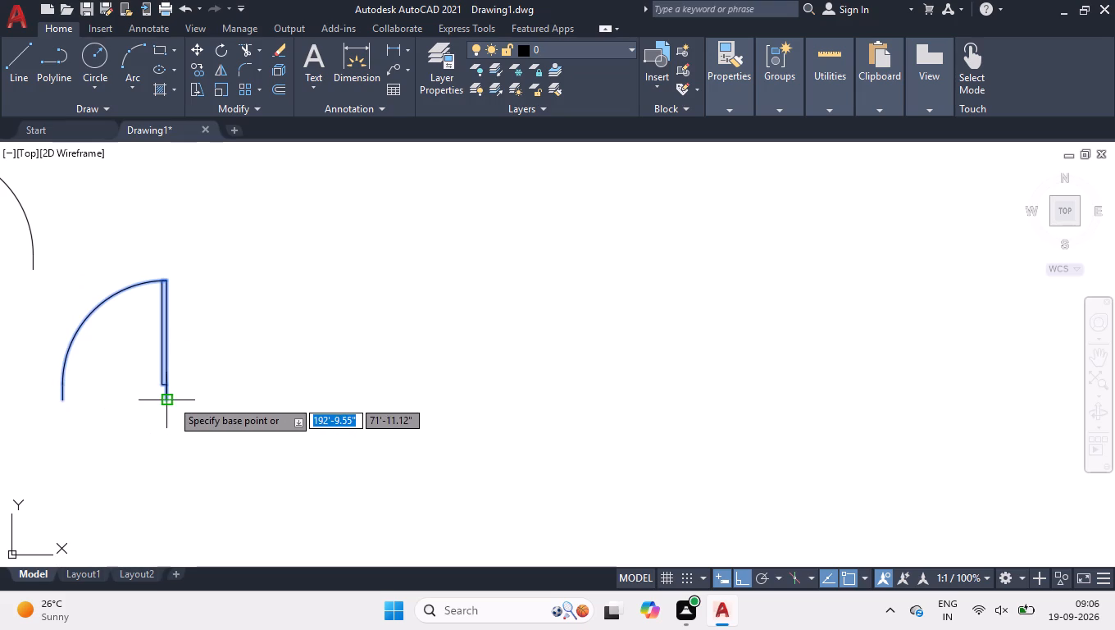
left_click(171, 399)
scroll(155, 344, "down", 3)
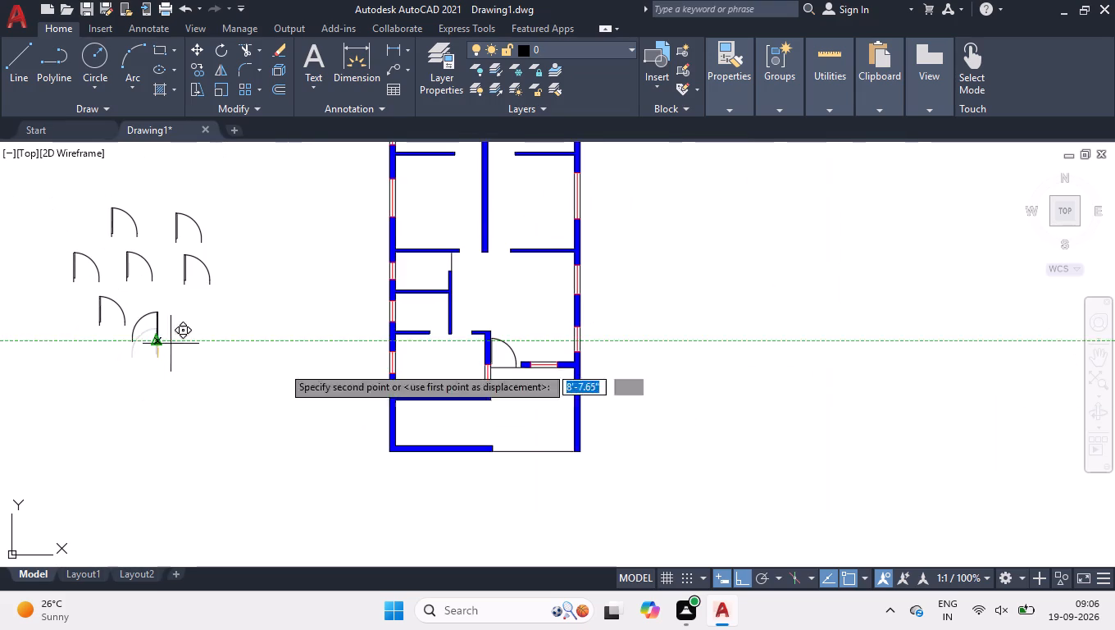
scroll(535, 352, "up", 3)
scroll(475, 379, "up", 3)
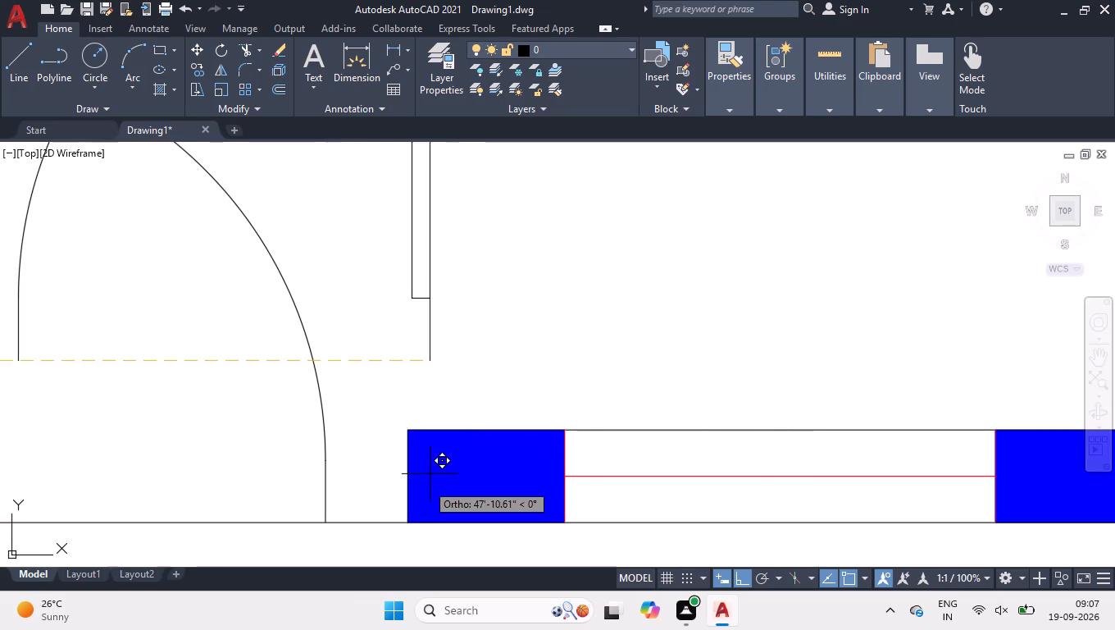
left_click(405, 519)
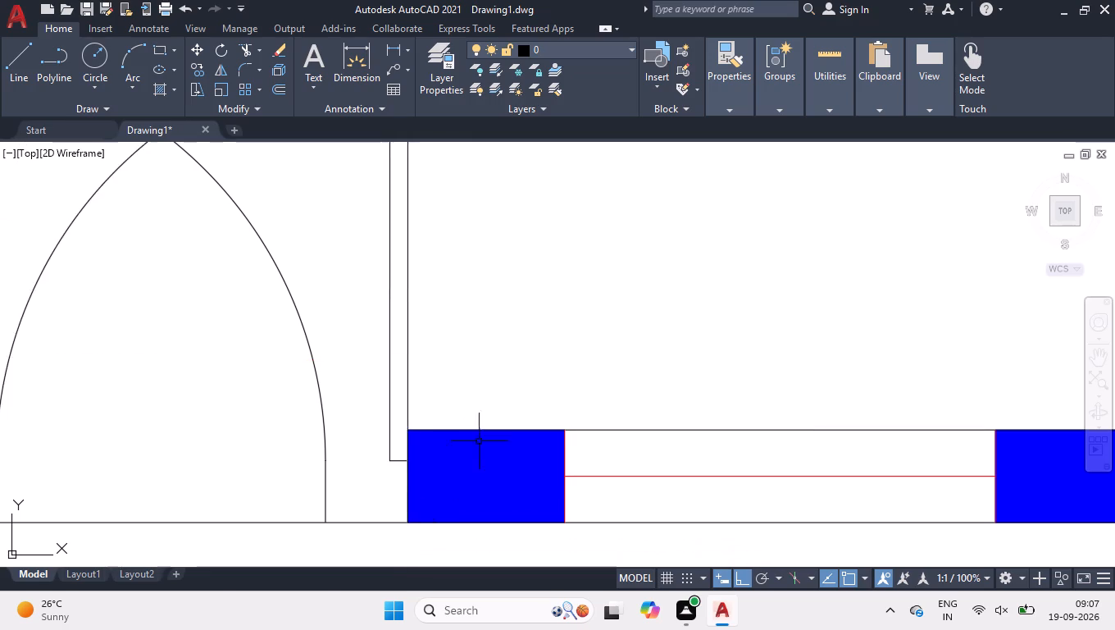
Flip both the swing and the hinge side of the easternmost spare door block in the middle row.
scroll(503, 264, "down", 4)
scroll(548, 353, "down", 2)
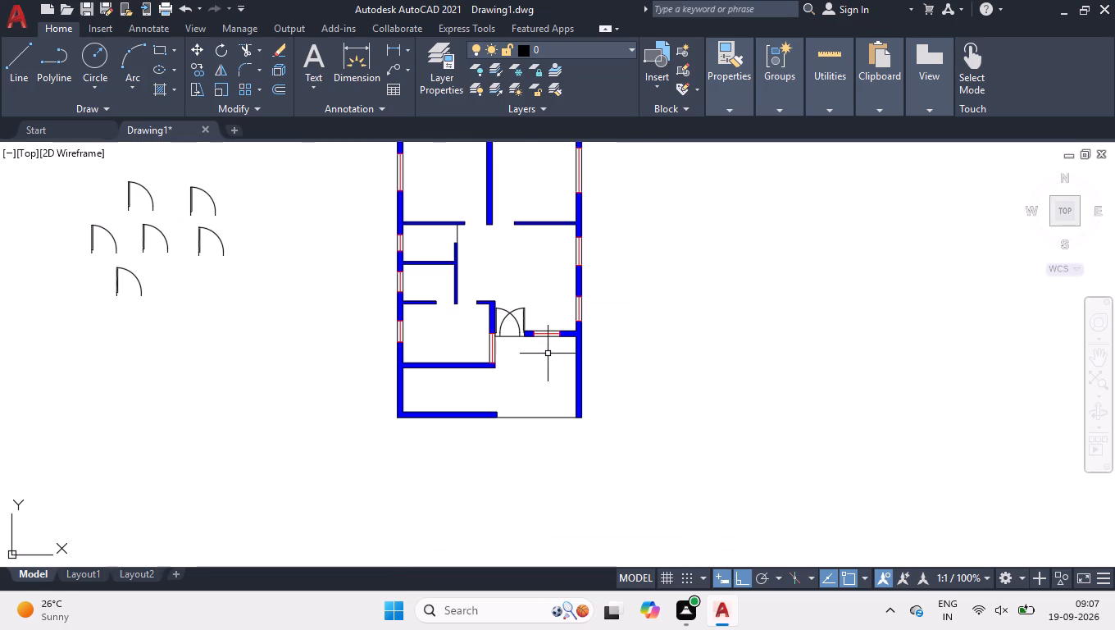
left_click(230, 235)
left_click(215, 248)
scroll(205, 235, "up", 3)
left_click(212, 318)
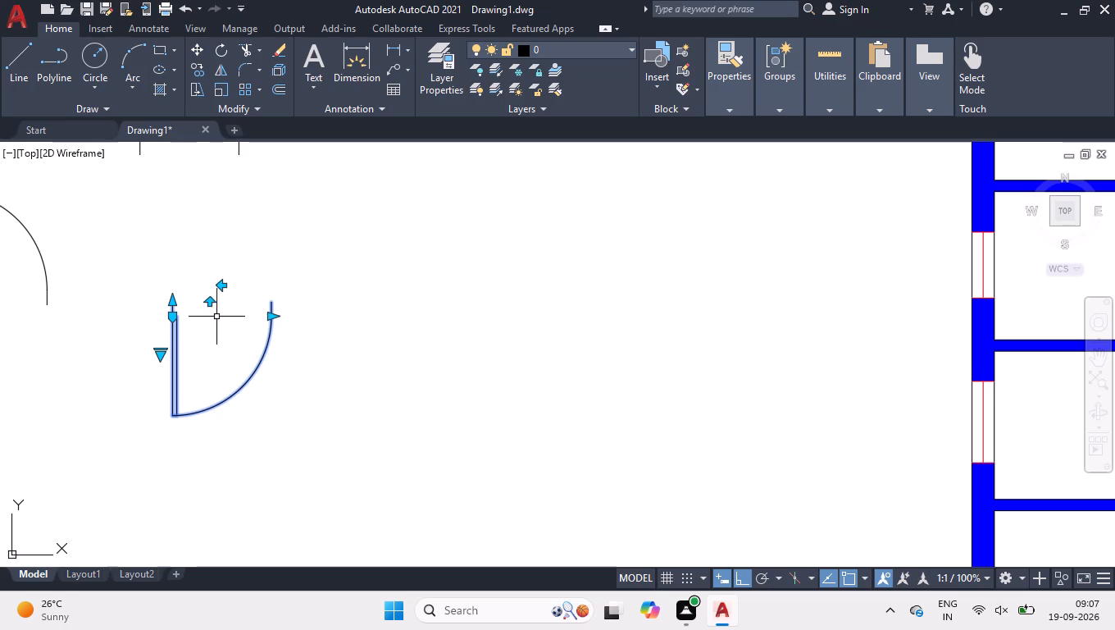
left_click(222, 285)
key("space")
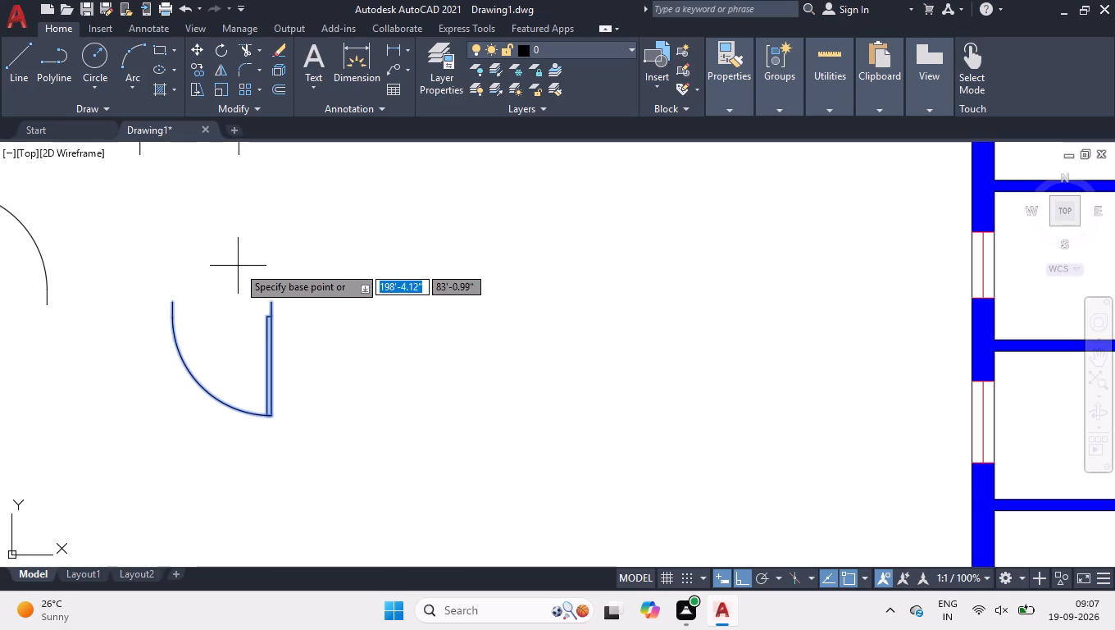
left_click(270, 299)
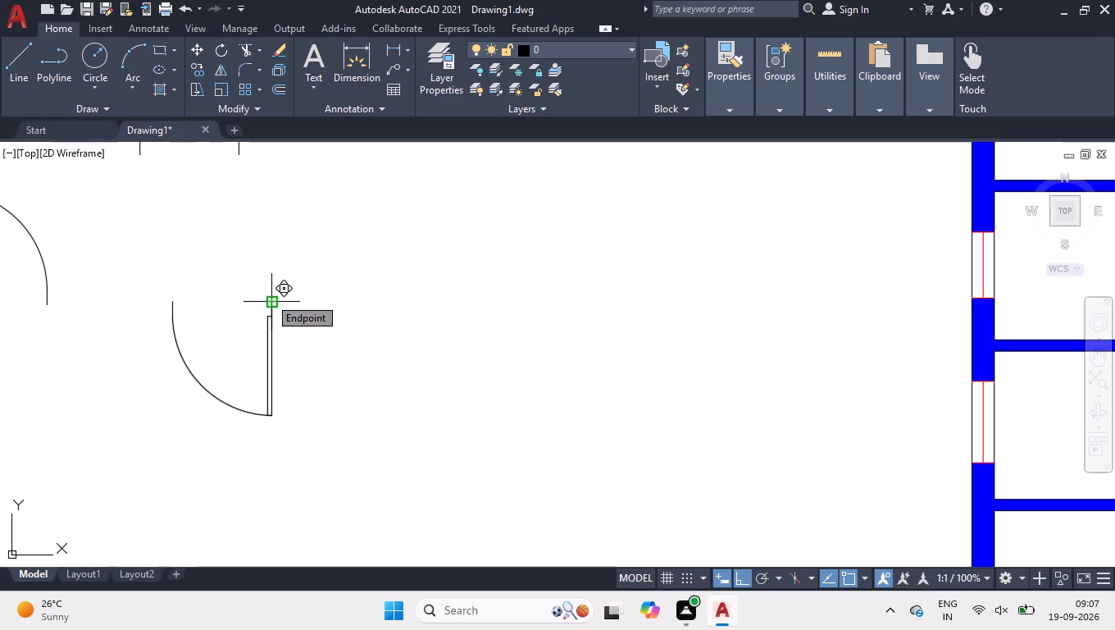
left_click(291, 223)
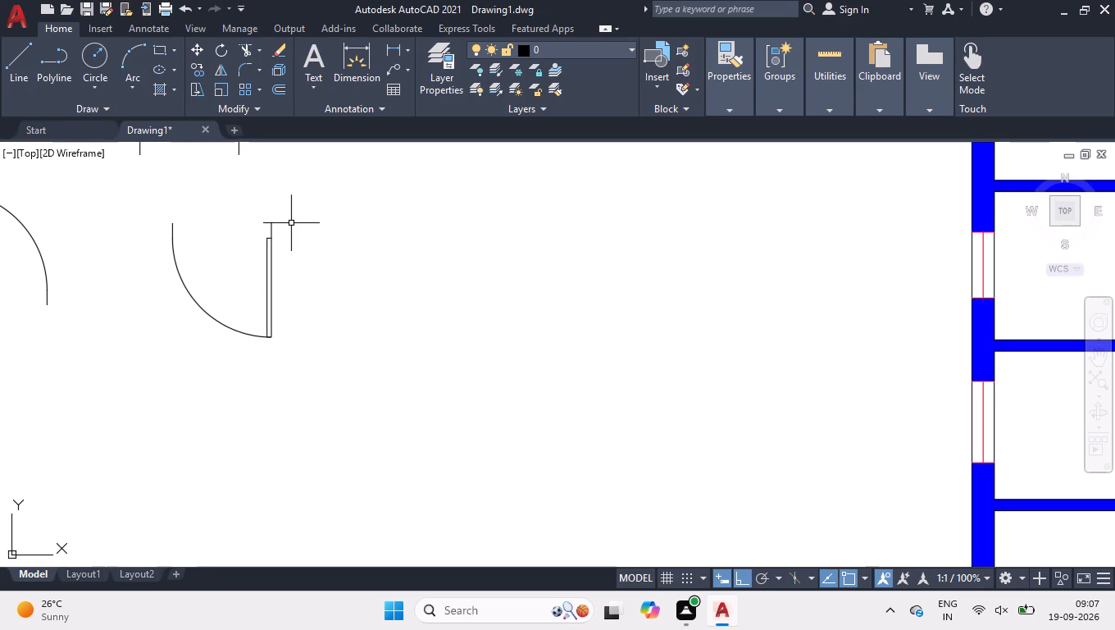
Move the flipped door block by its hinge corner to the short wall stub at the southwest room's northeast corner.
left_click(262, 299)
left_click(169, 389)
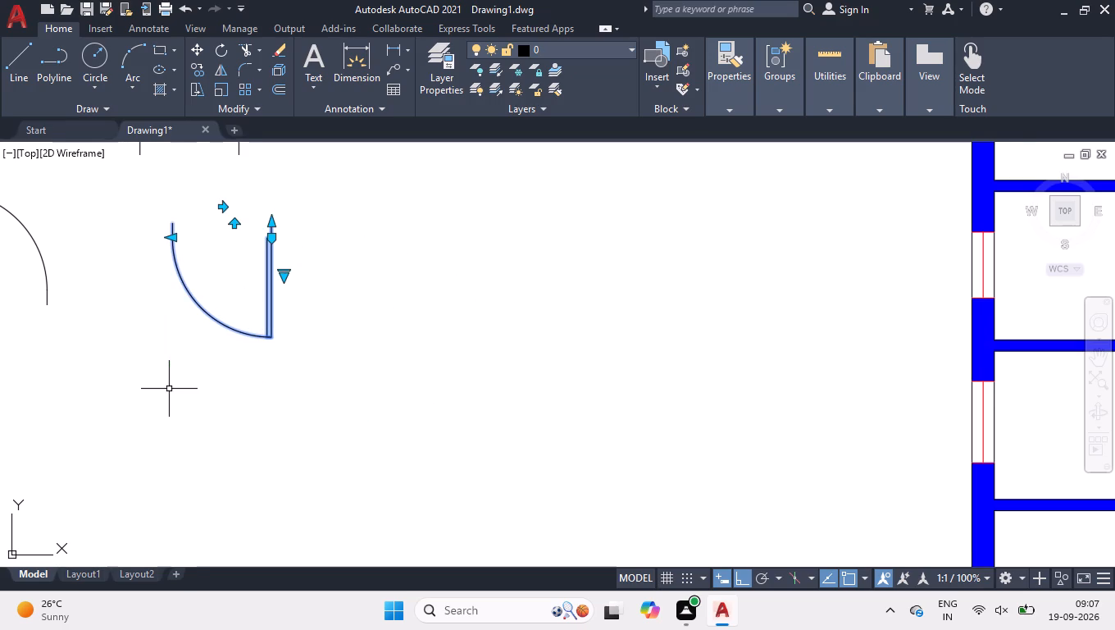
key("space")
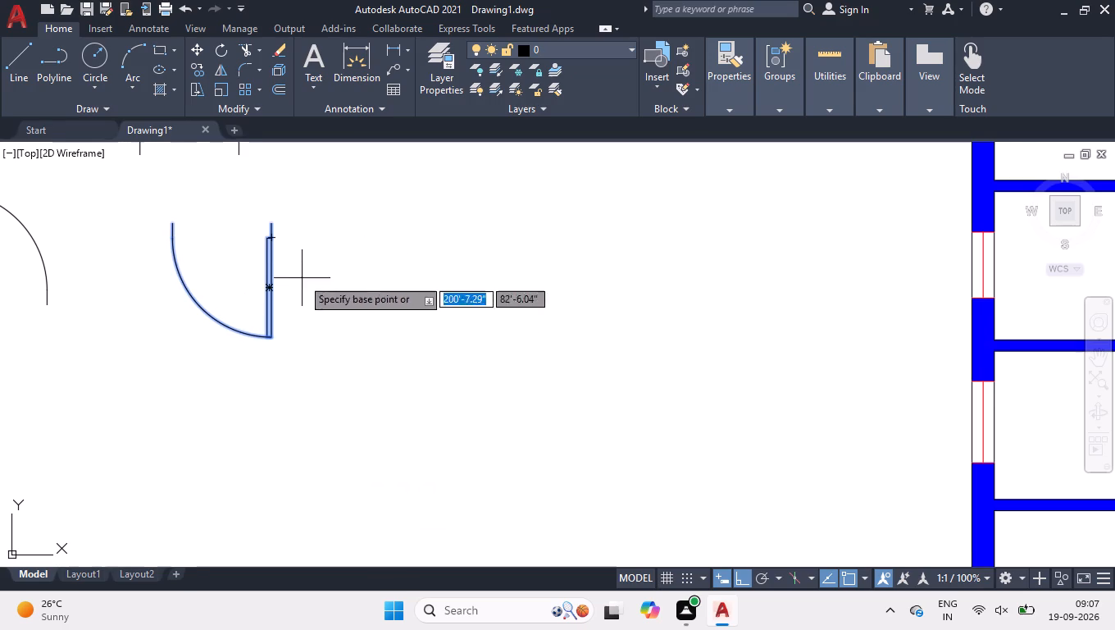
left_click(275, 225)
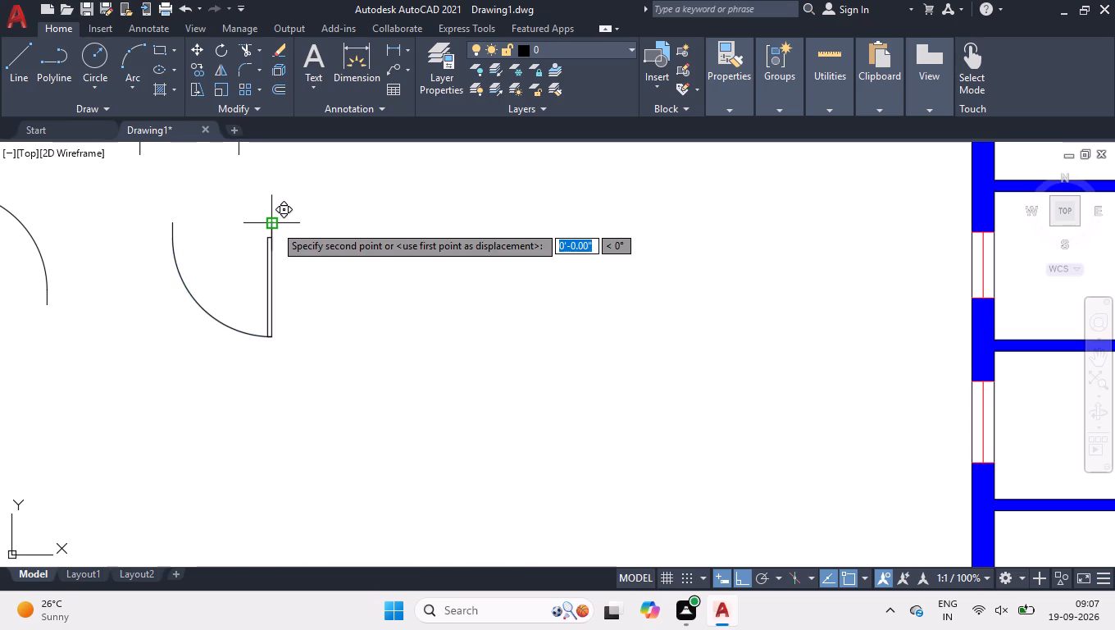
scroll(275, 225, "down", 2)
scroll(655, 348, "up", 3)
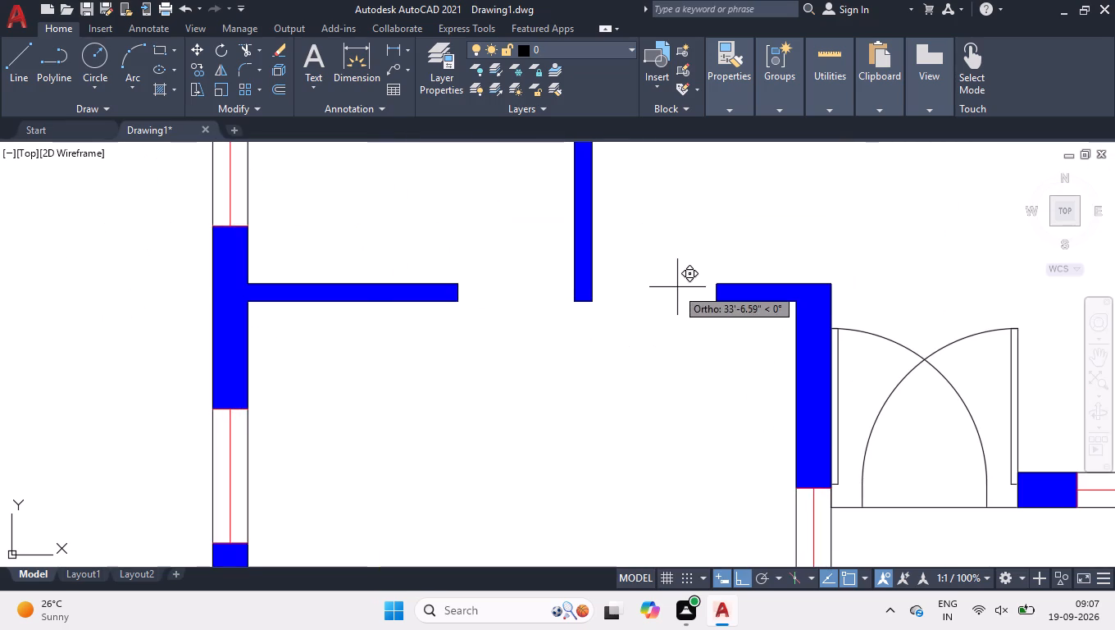
left_click(713, 282)
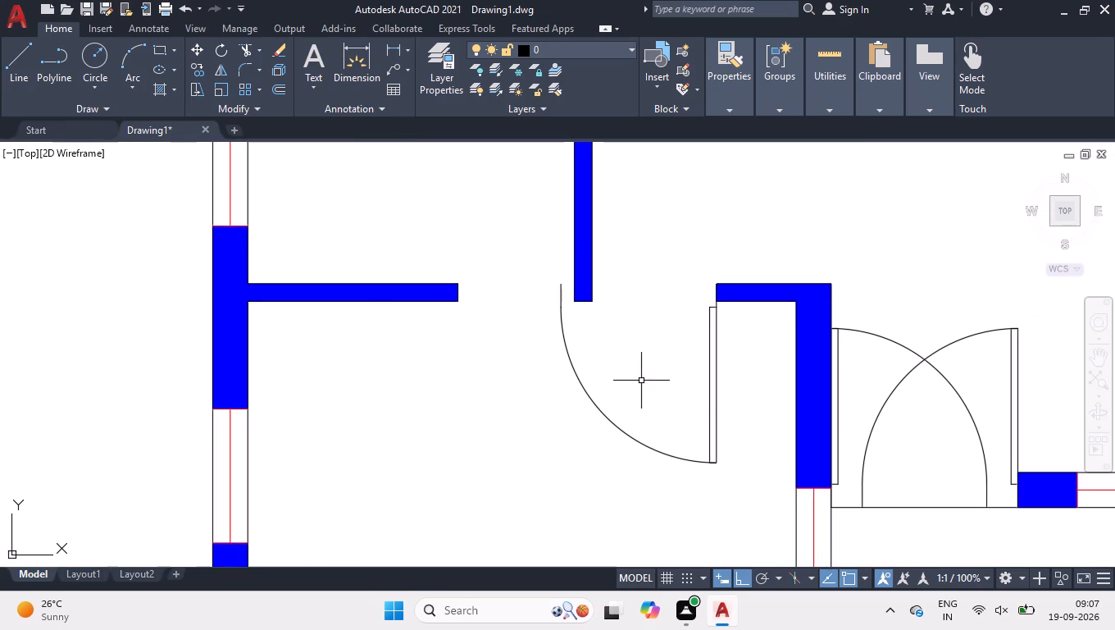
Shrink the southwest room's door so its free side meets the vertical partition across the opening.
left_click_drag(604, 348, 595, 354)
left_click(526, 401)
scroll(568, 257, "up", 2)
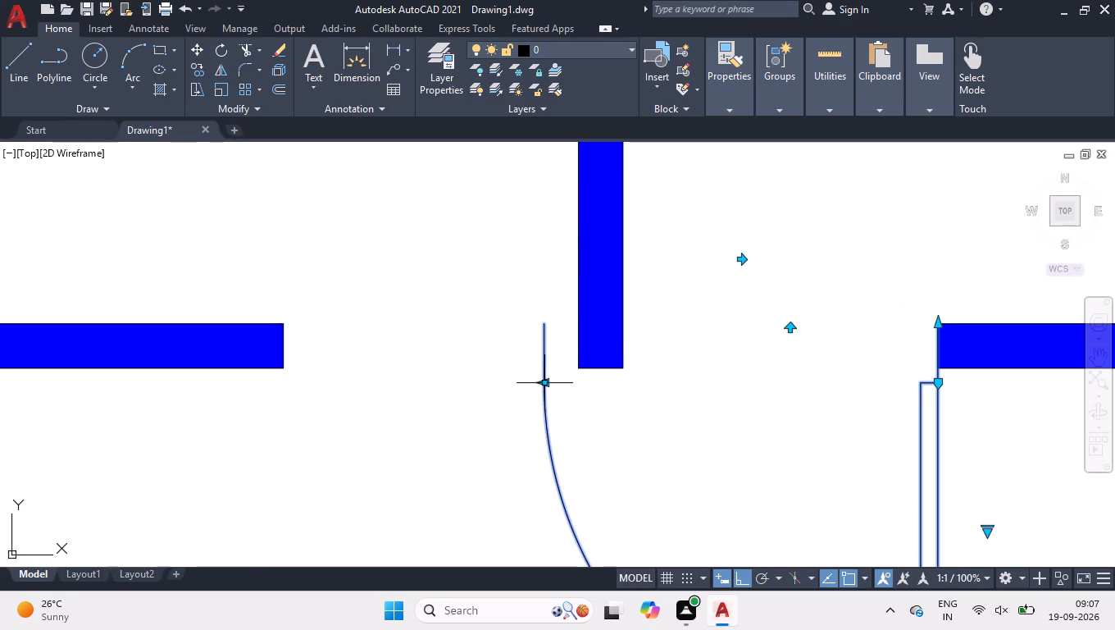
left_click(544, 380)
left_click(618, 397)
right_click(568, 392)
left_click(573, 456)
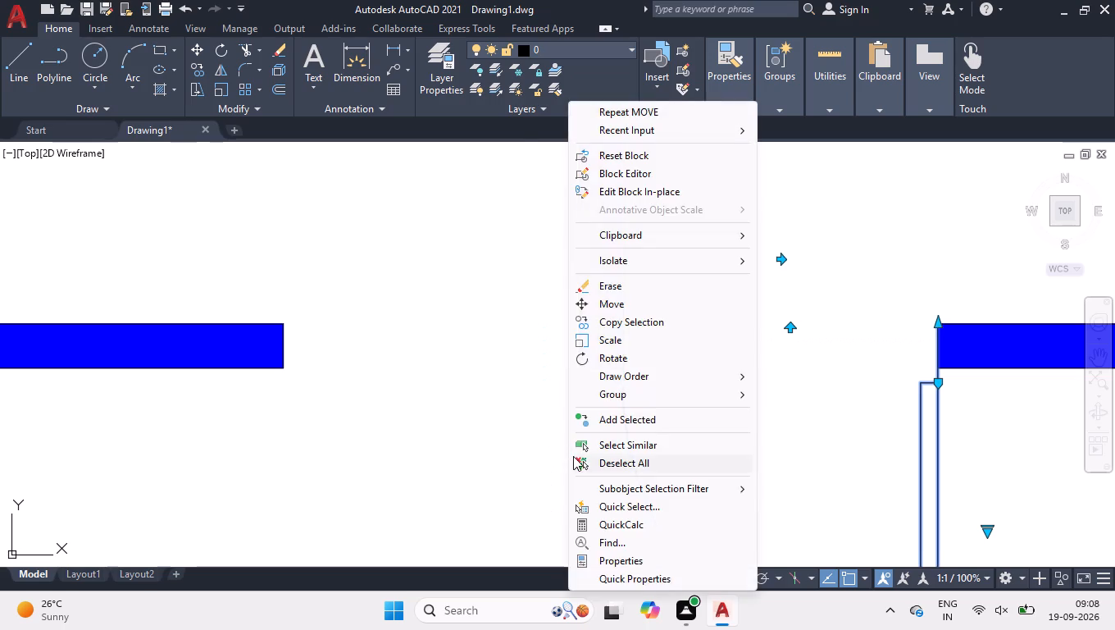
Select both entrance door blocks and shrink the west leaf so its free side reaches the middle of the opening.
scroll(462, 355, "down", 2)
scroll(694, 397, "down", 2)
scroll(799, 466, "up", 2)
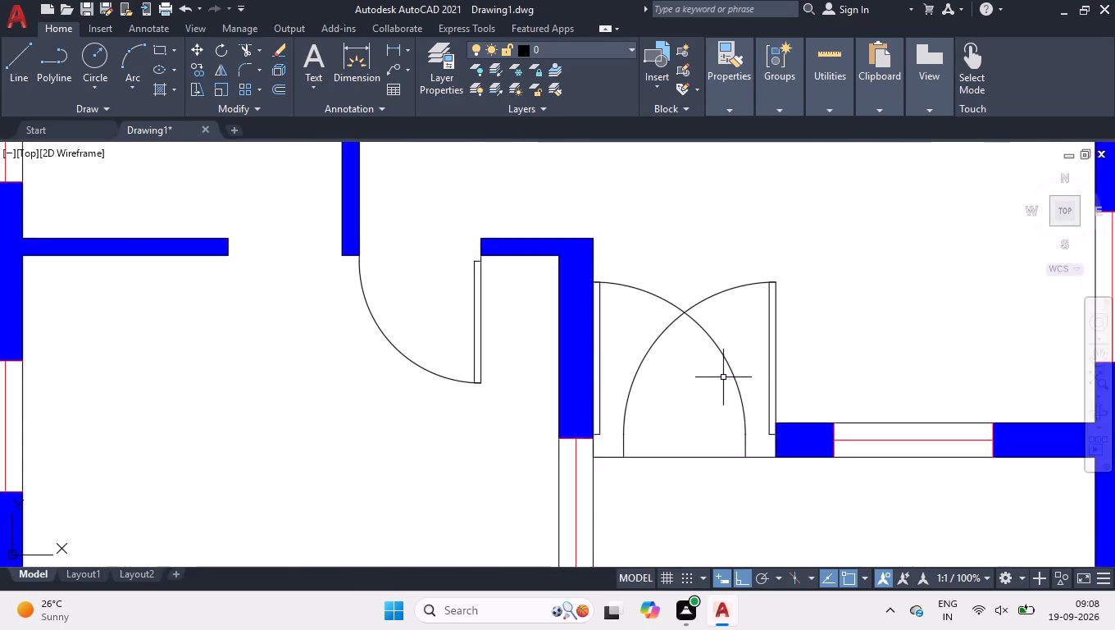
scroll(722, 376, "up", 3)
left_click_drag(766, 335, 748, 345)
left_click(295, 422)
scroll(295, 415, "down", 4)
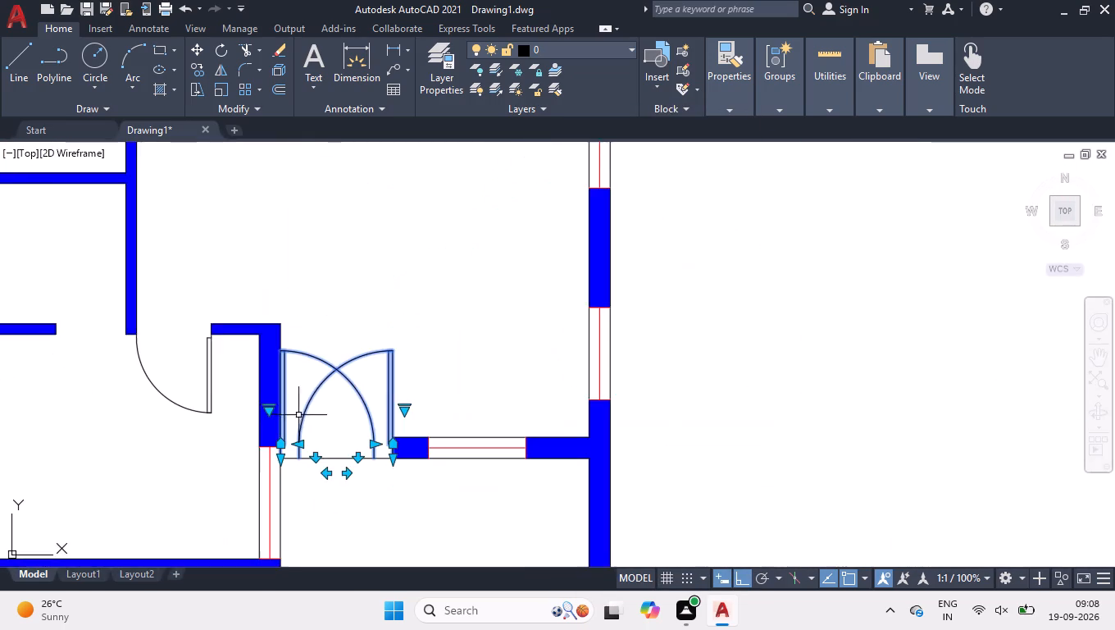
scroll(328, 478, "up", 3)
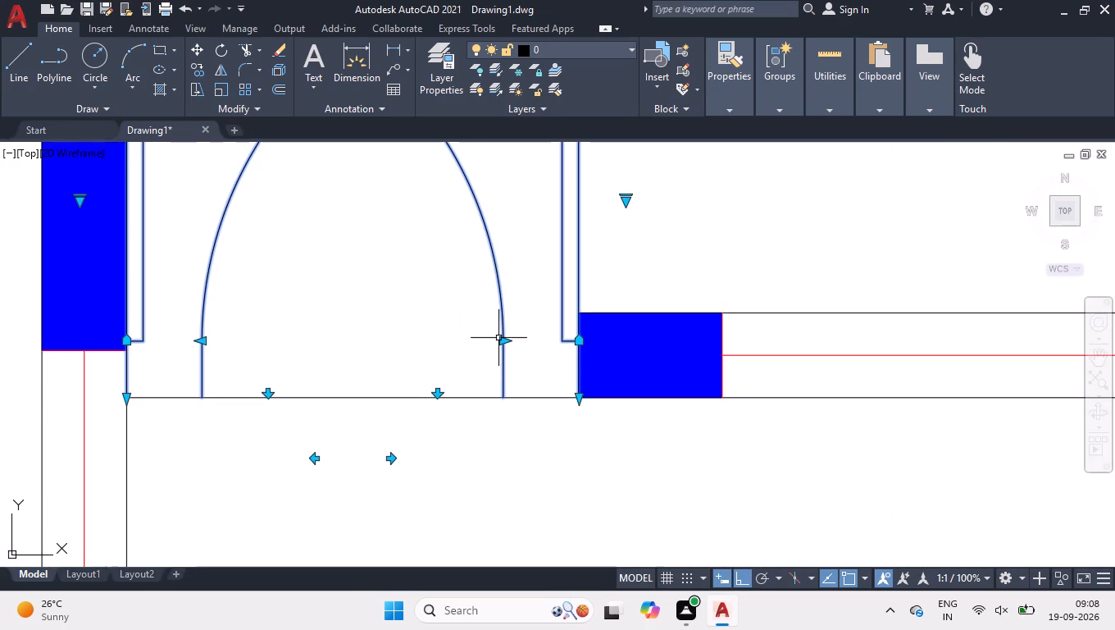
left_click(501, 340)
left_click(251, 355)
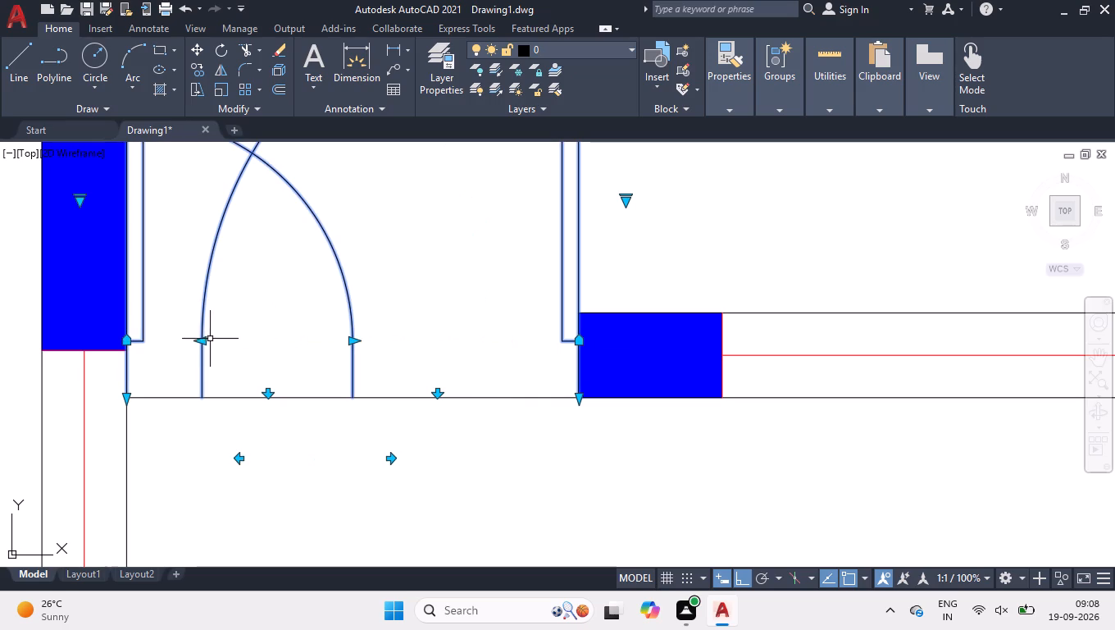
Shrink the entrance's east door leaf so its free side meets the west leaf in the middle of the opening.
left_click(202, 344)
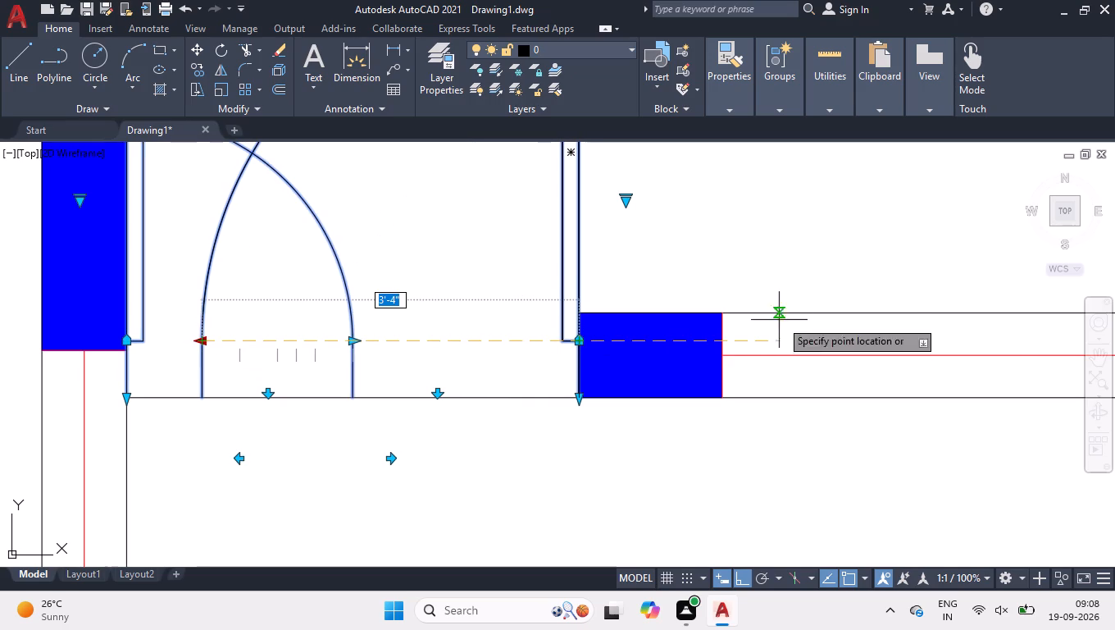
left_click(929, 329)
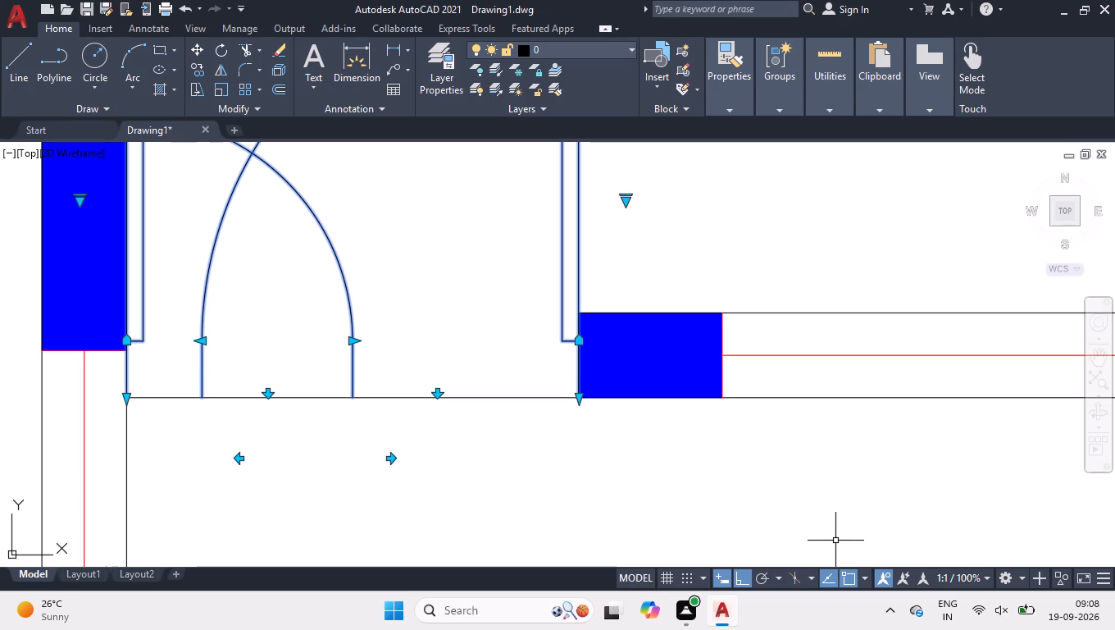
left_click(199, 341)
left_click(789, 280)
scroll(255, 448, "down", 2)
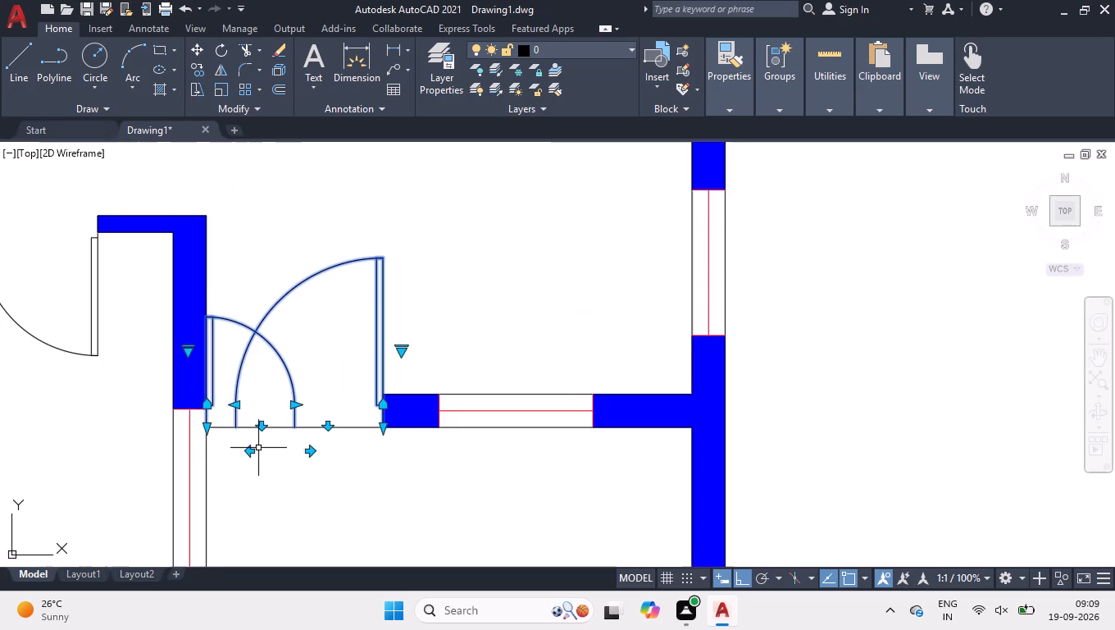
scroll(254, 426, "up", 1)
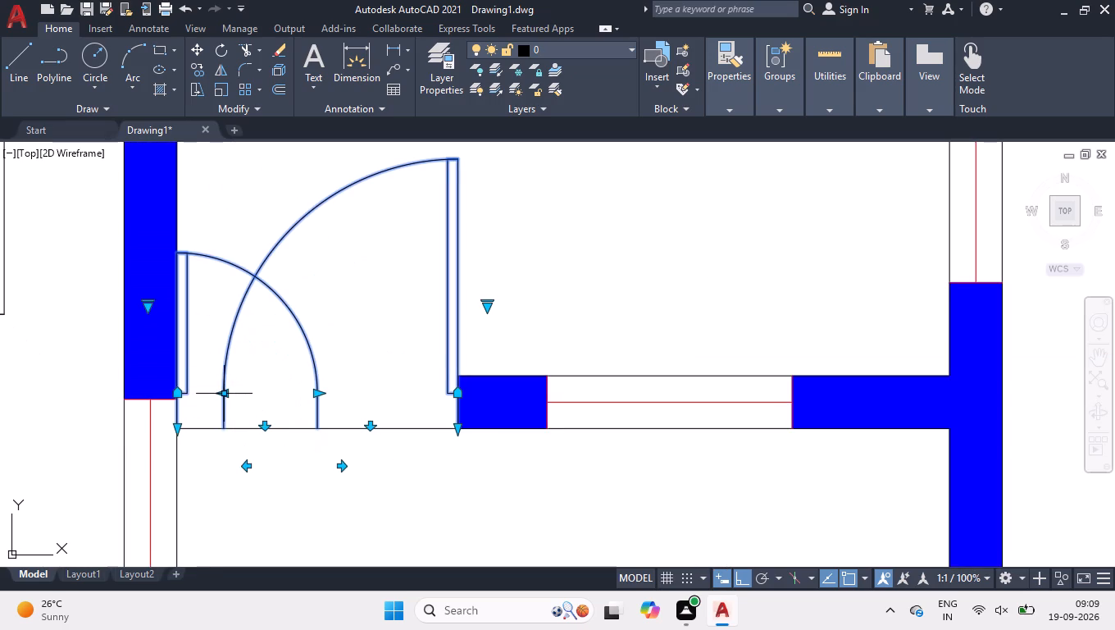
left_click(223, 394)
left_click(398, 399)
right_click(376, 354)
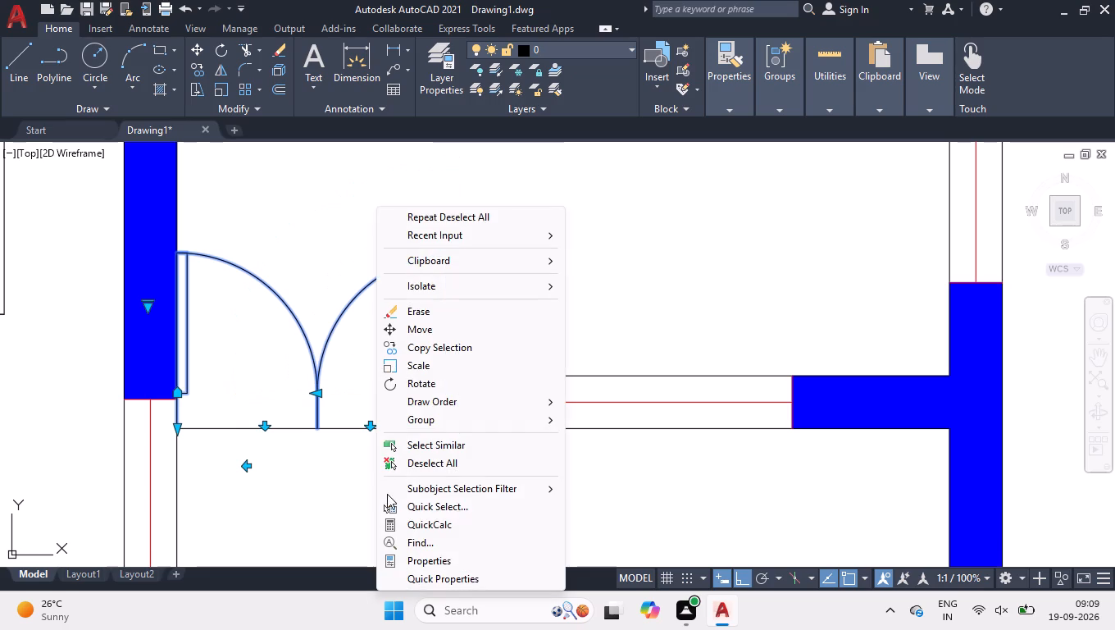
left_click(405, 466)
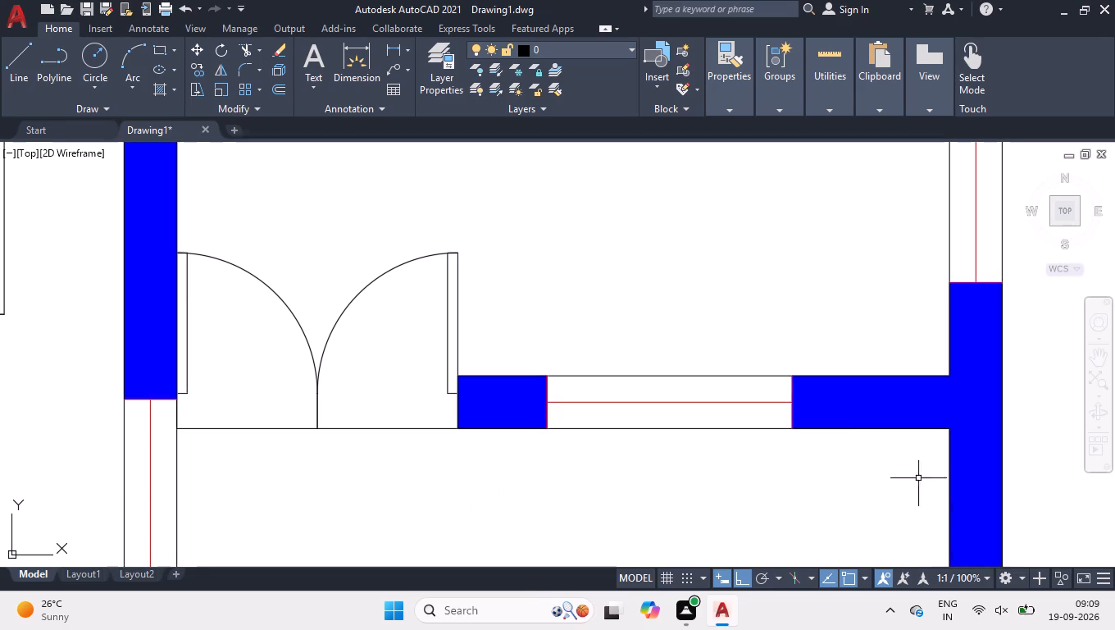
Flip the hinge side of the easternmost spare door block beside the plan.
scroll(506, 345, "down", 2)
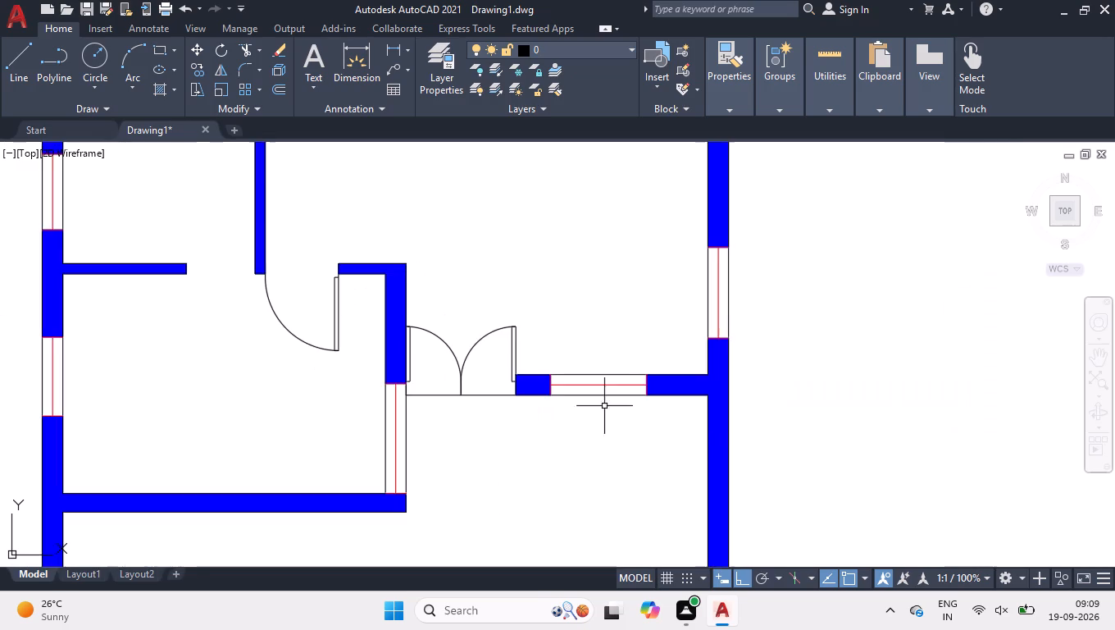
scroll(687, 436, "down", 1)
scroll(562, 427, "down", 1)
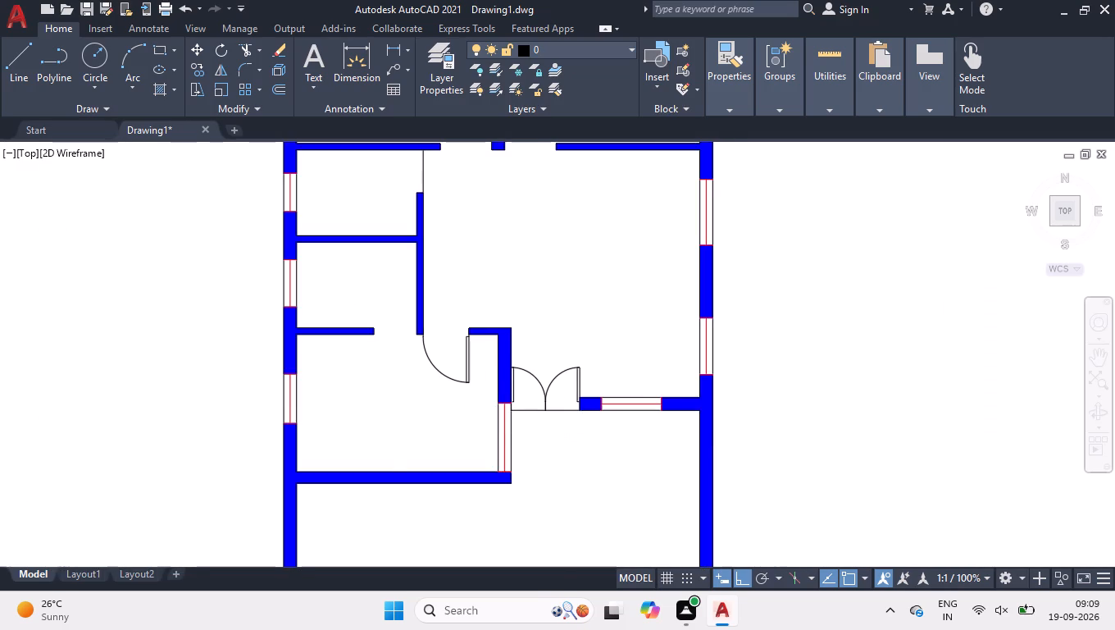
left_click(157, 204)
left_click(88, 267)
scroll(77, 238, "up", 2)
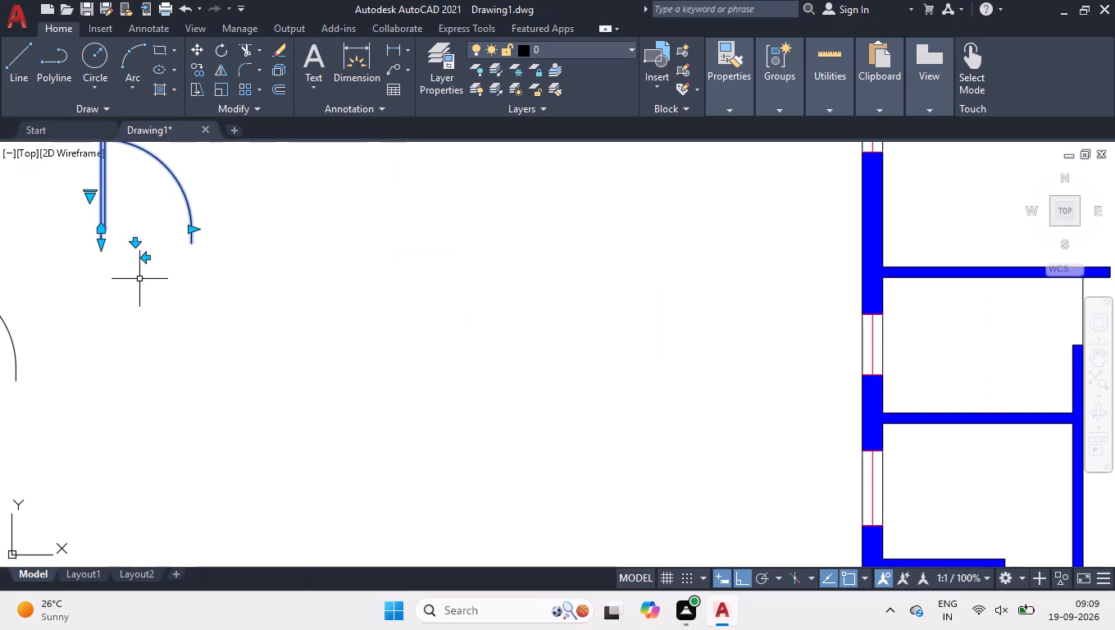
left_click(146, 258)
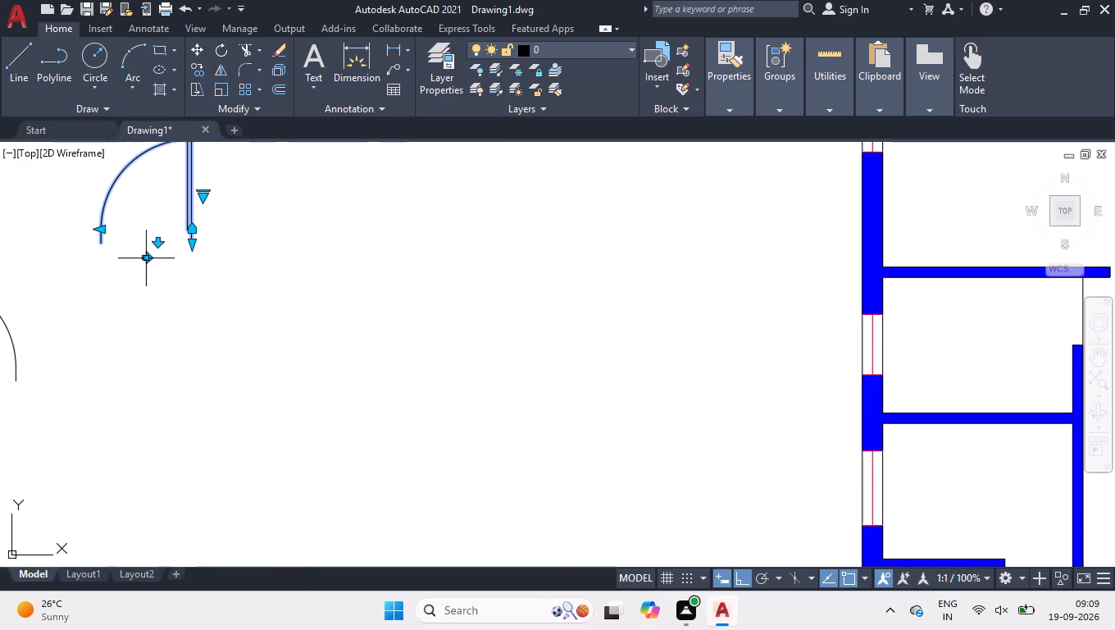
key("space")
Move the flipped door block by its hinge corner to the southwest corner of the vertical partition's end, north of the southwest room.
left_click_drag(249, 191, 228, 210)
left_click(128, 232)
key("m")
key("Return")
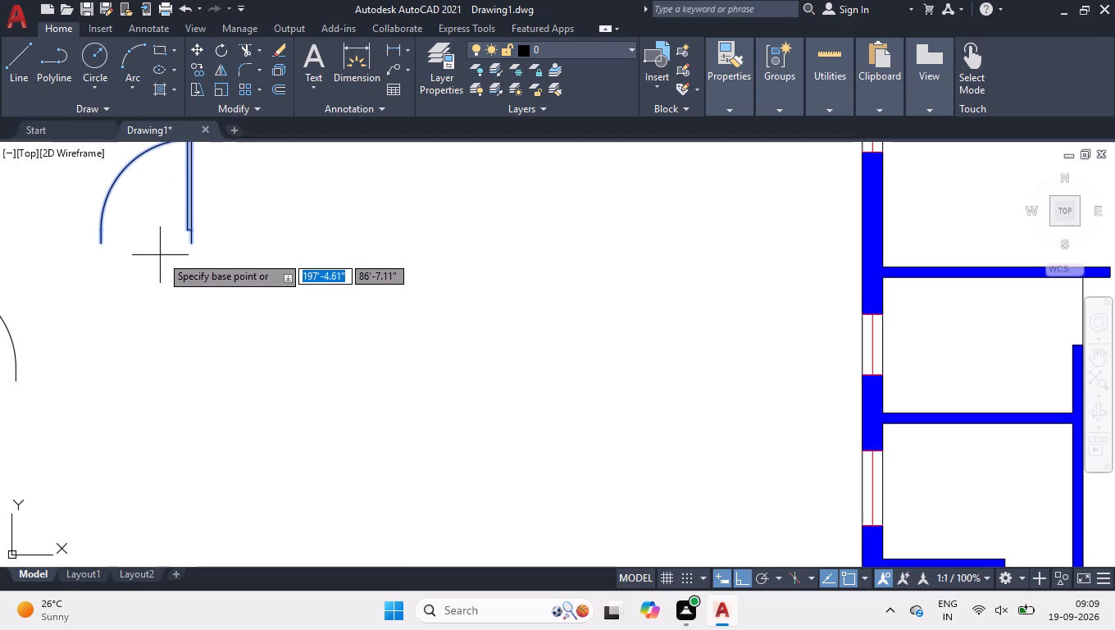
left_click(191, 244)
scroll(189, 240, "down", 1)
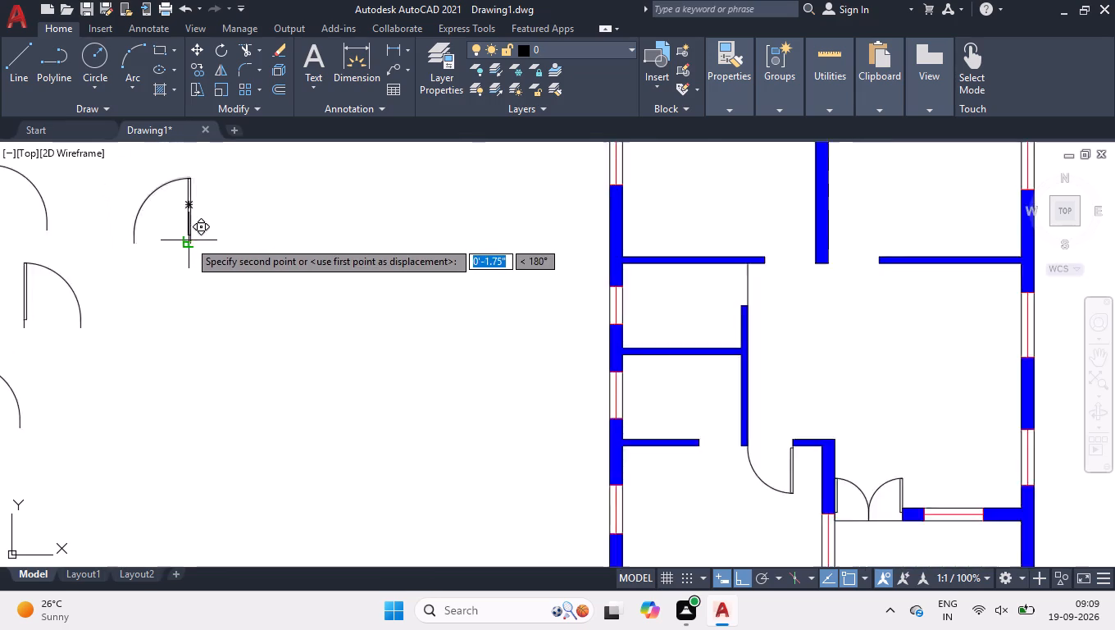
scroll(189, 240, "down", 1)
scroll(527, 359, "up", 3)
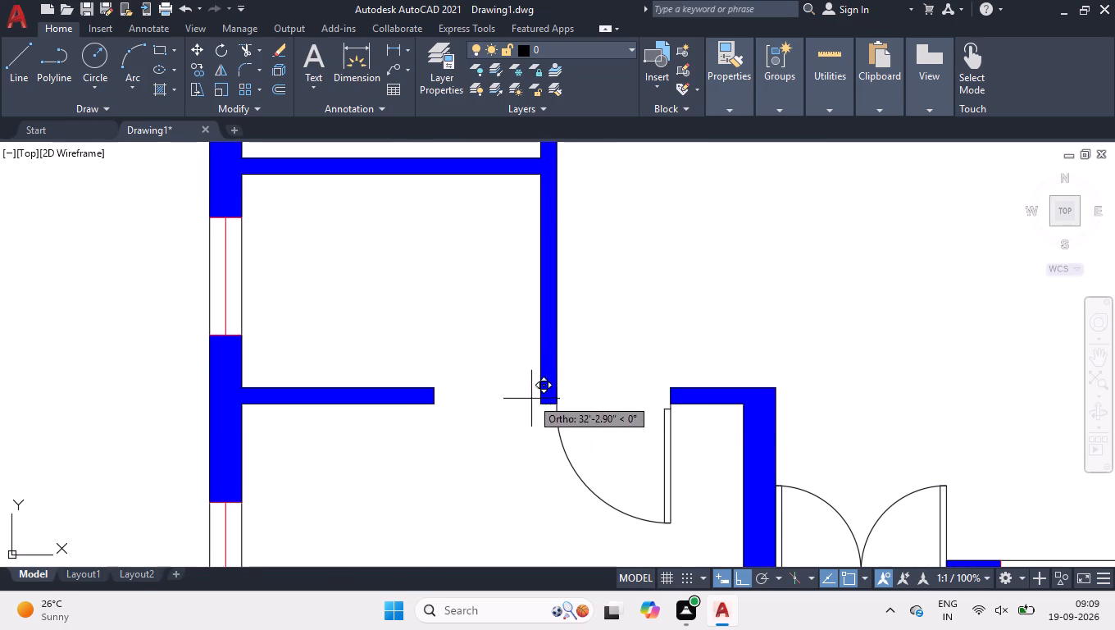
left_click(539, 401)
Shrink that door so its free side meets the end of the horizontal partition across the opening.
left_click(420, 345)
left_click(370, 302)
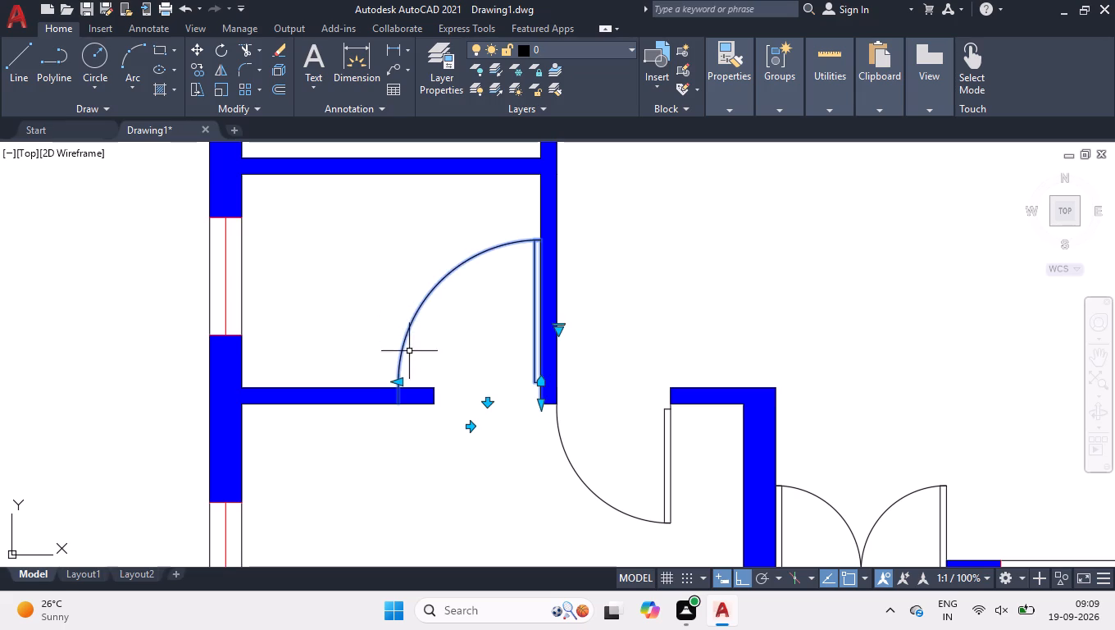
scroll(426, 383, "up", 2)
left_click(351, 382)
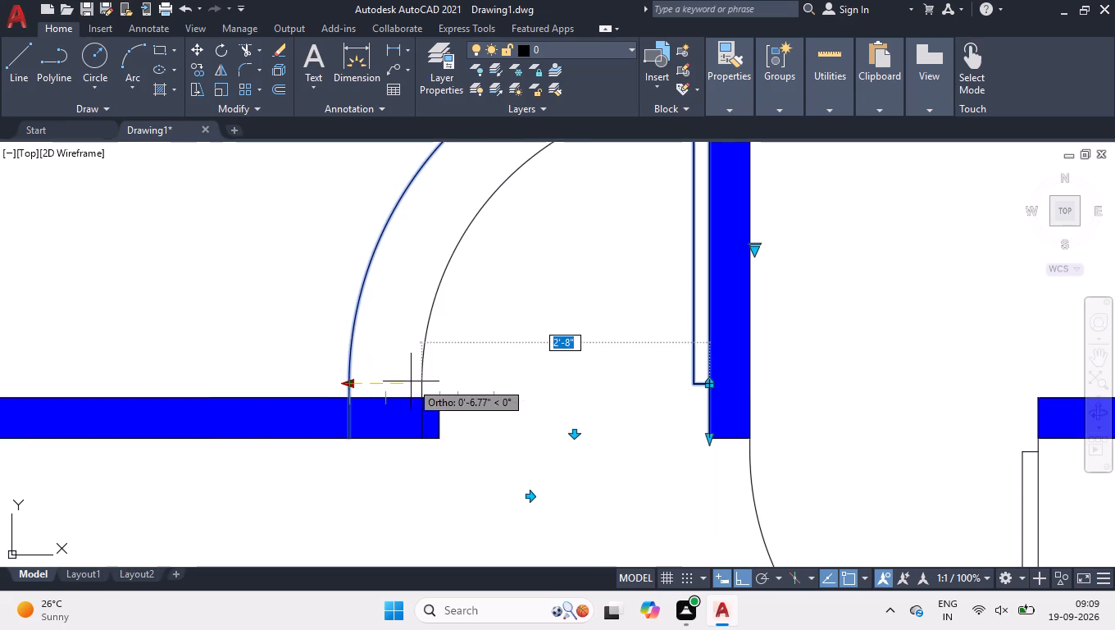
left_click(445, 383)
right_click(412, 345)
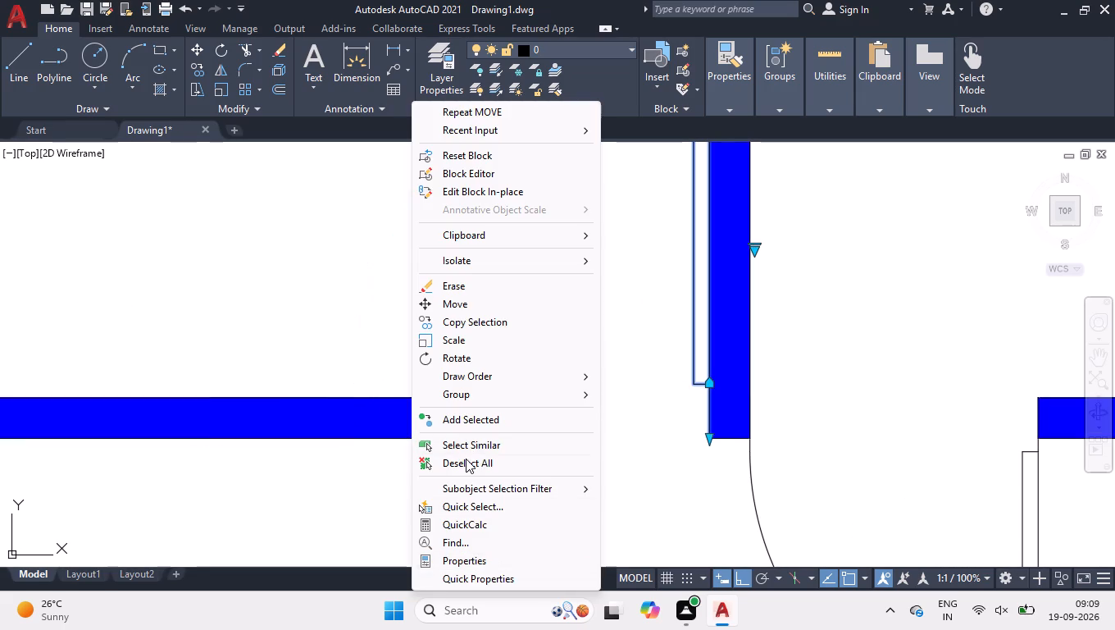
left_click(466, 459)
Move the southernmost spare door block by its hinge corner to the southeast corner of the central wall's south end.
scroll(447, 422, "down", 6)
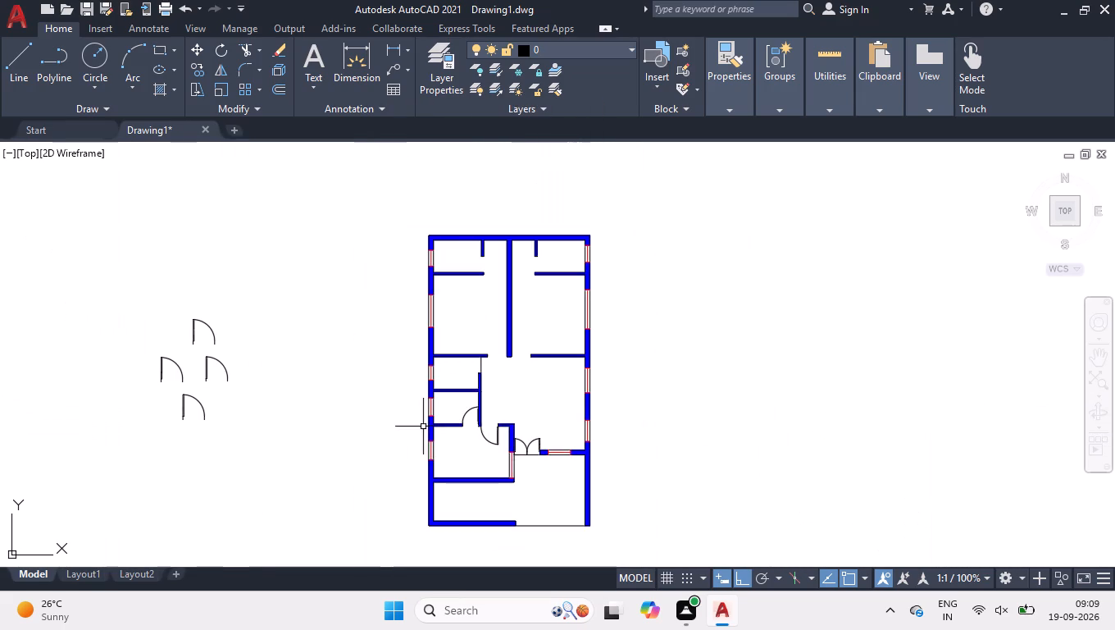
scroll(193, 354, "up", 2)
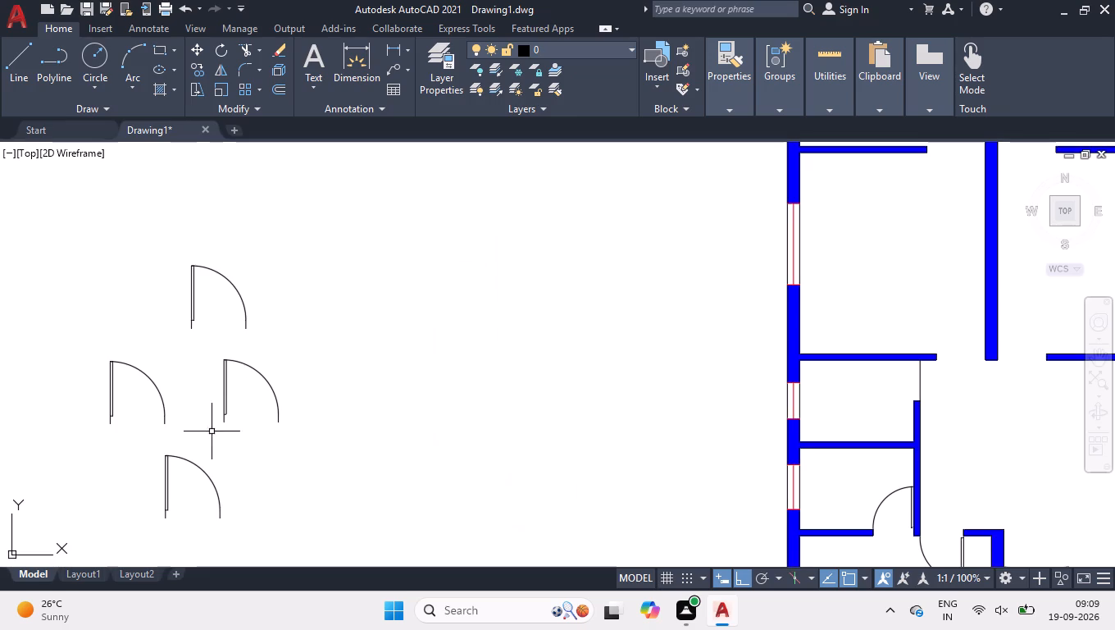
left_click(205, 477)
key("space")
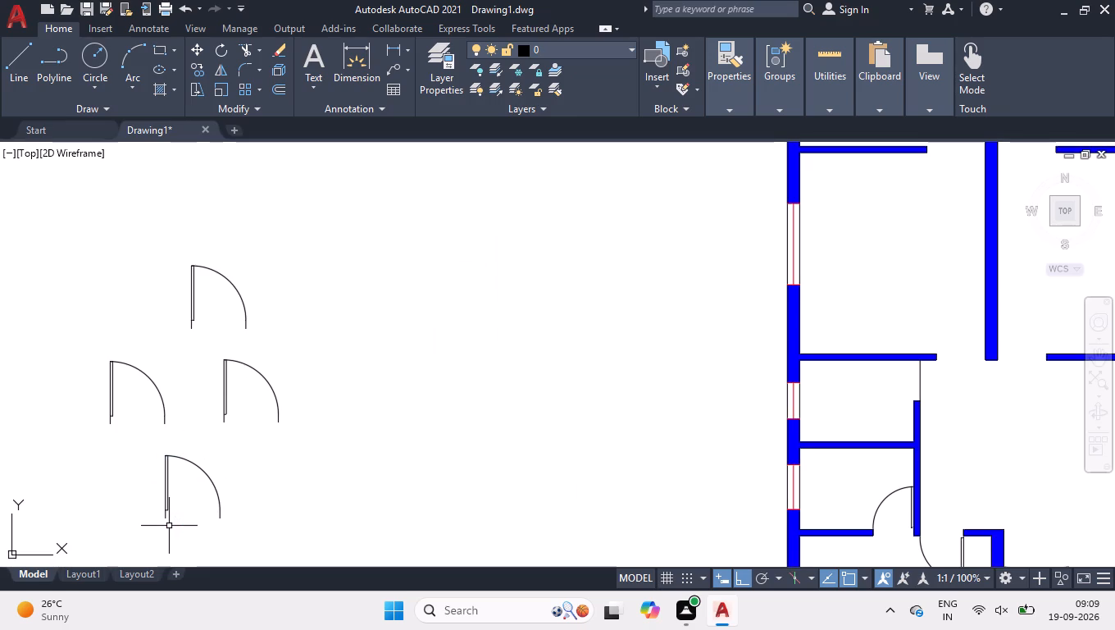
left_click(181, 520)
left_click(79, 458)
key("m")
key("Return")
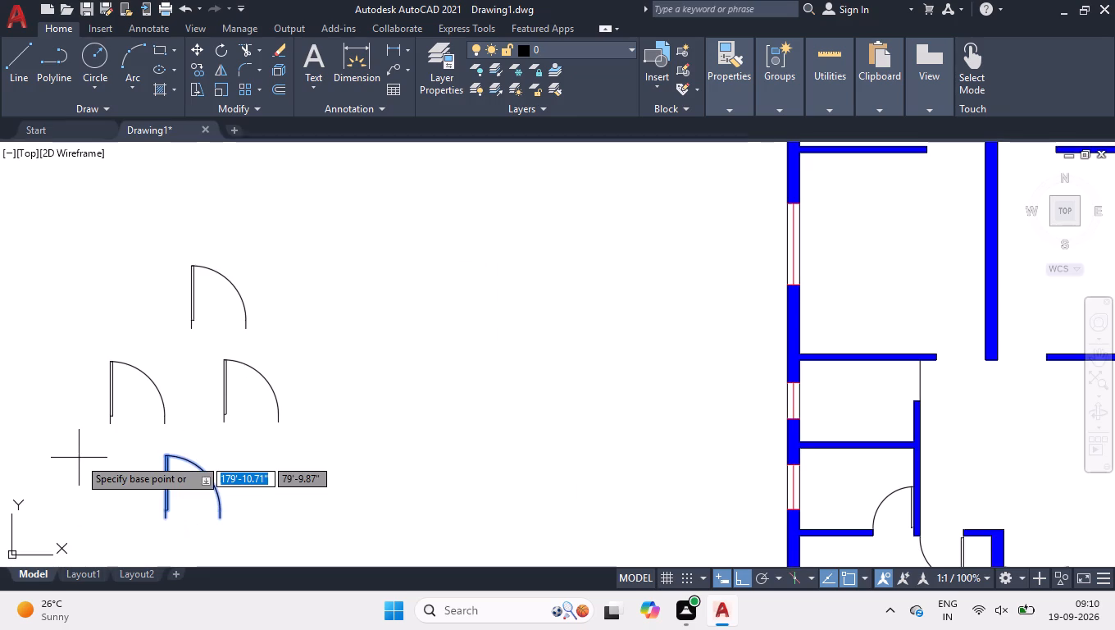
left_click(165, 522)
scroll(149, 413, "down", 2)
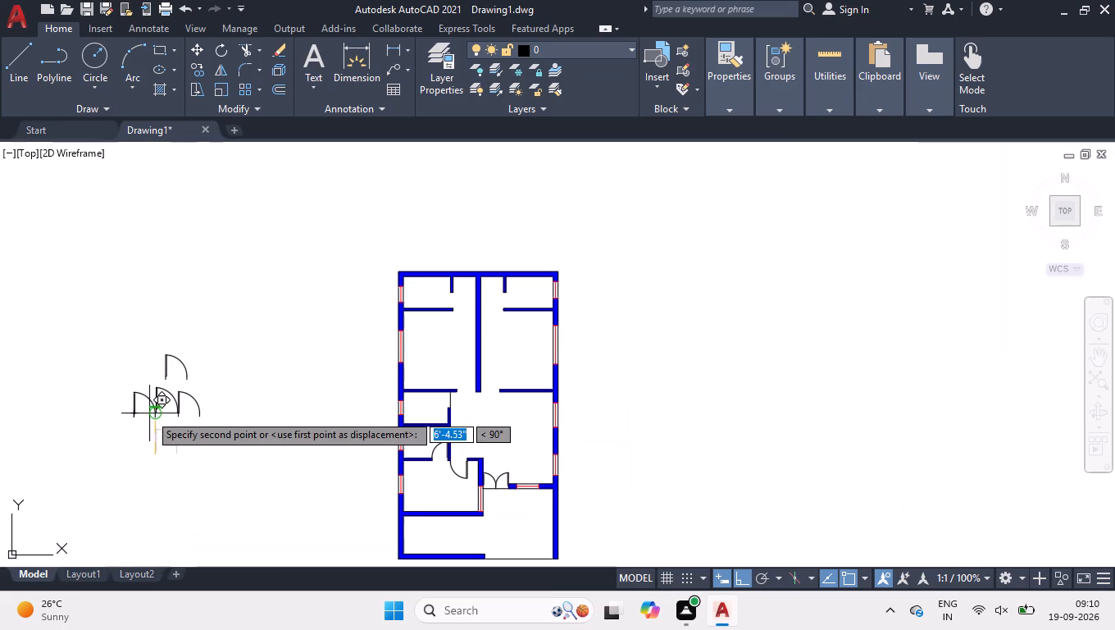
scroll(531, 390, "up", 2)
scroll(420, 363, "up", 3)
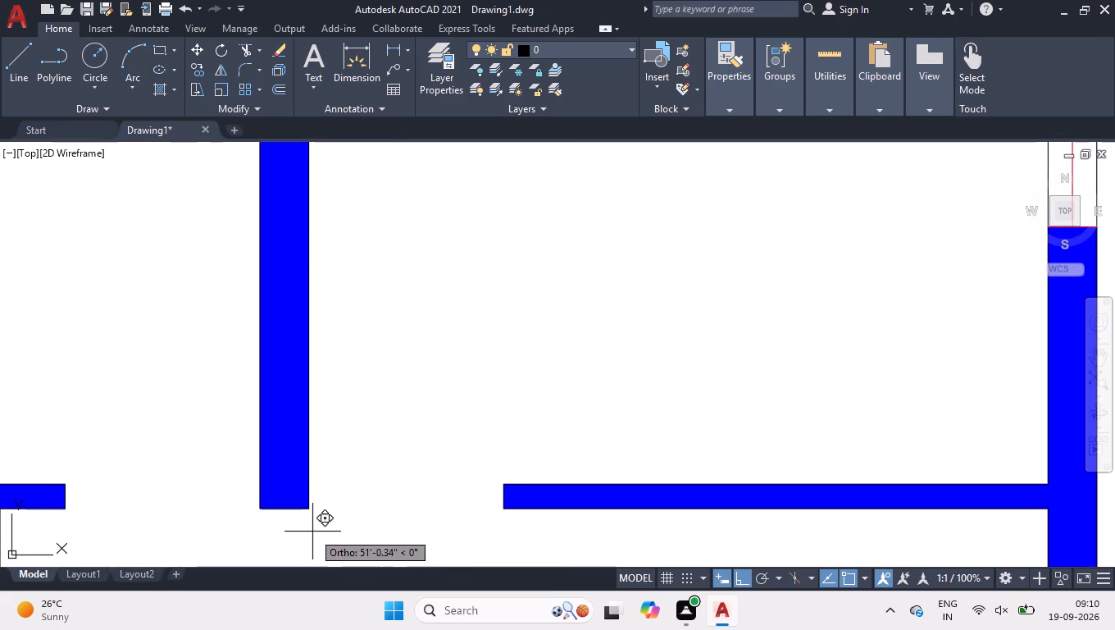
left_click(309, 508)
Shrink the door at the central wall so its free side meets the end of the east room's south partition.
left_click(525, 381)
left_click(489, 410)
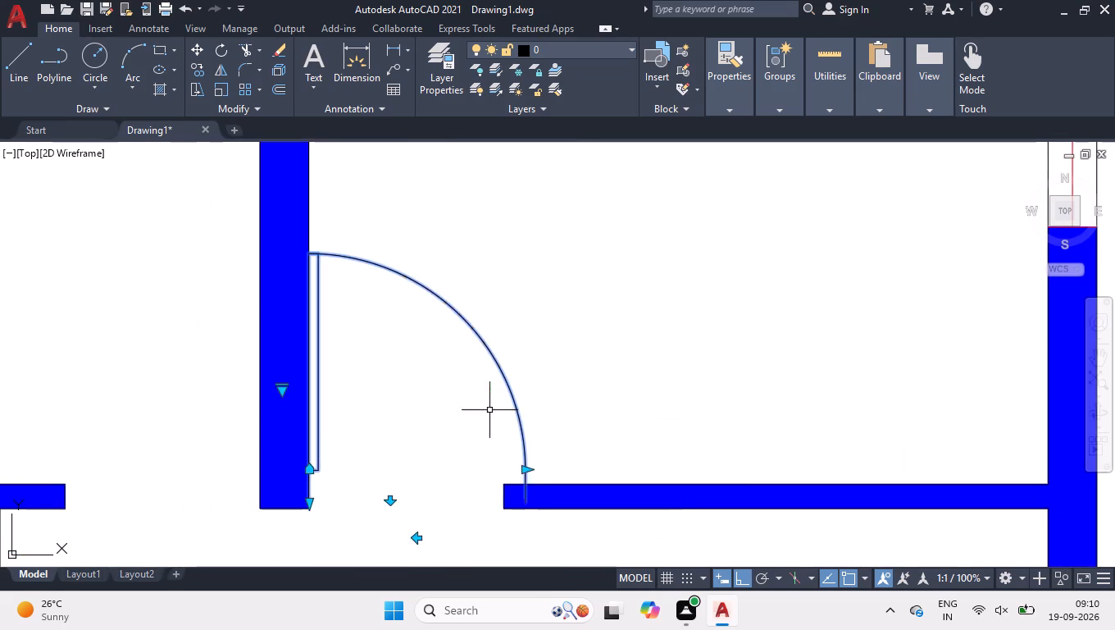
scroll(523, 491, "up", 2)
left_click(521, 435)
left_click(480, 434)
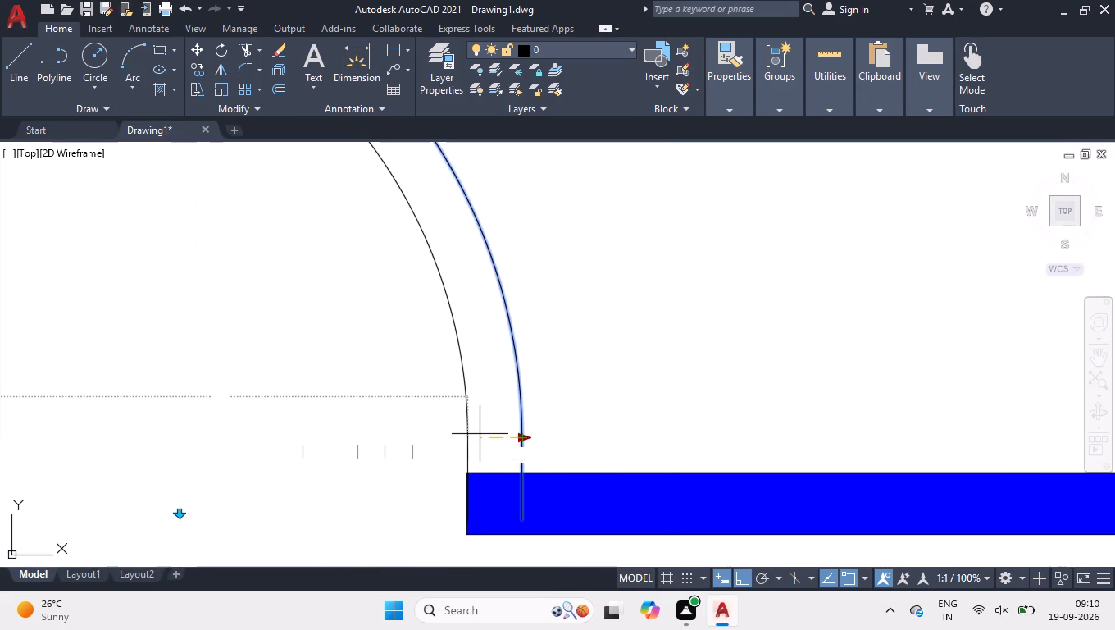
right_click(480, 434)
left_click(494, 468)
Flip the hinge side of the easternmost of the remaining spare door blocks.
scroll(494, 463, "down", 6)
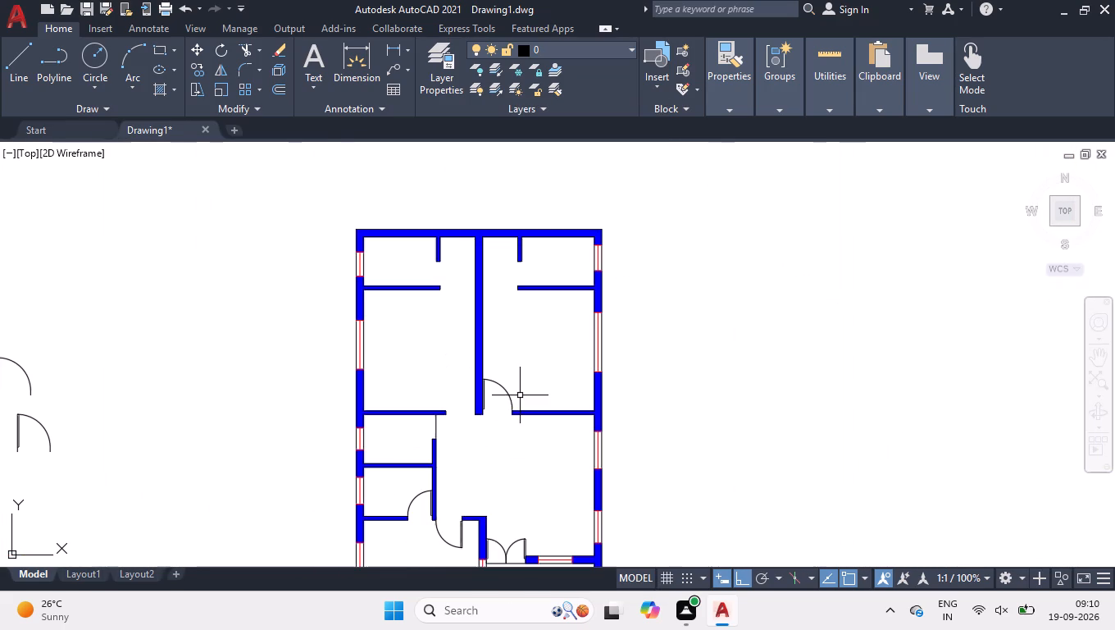
scroll(223, 392, "down", 2)
scroll(136, 430, "up", 1)
left_click(165, 401)
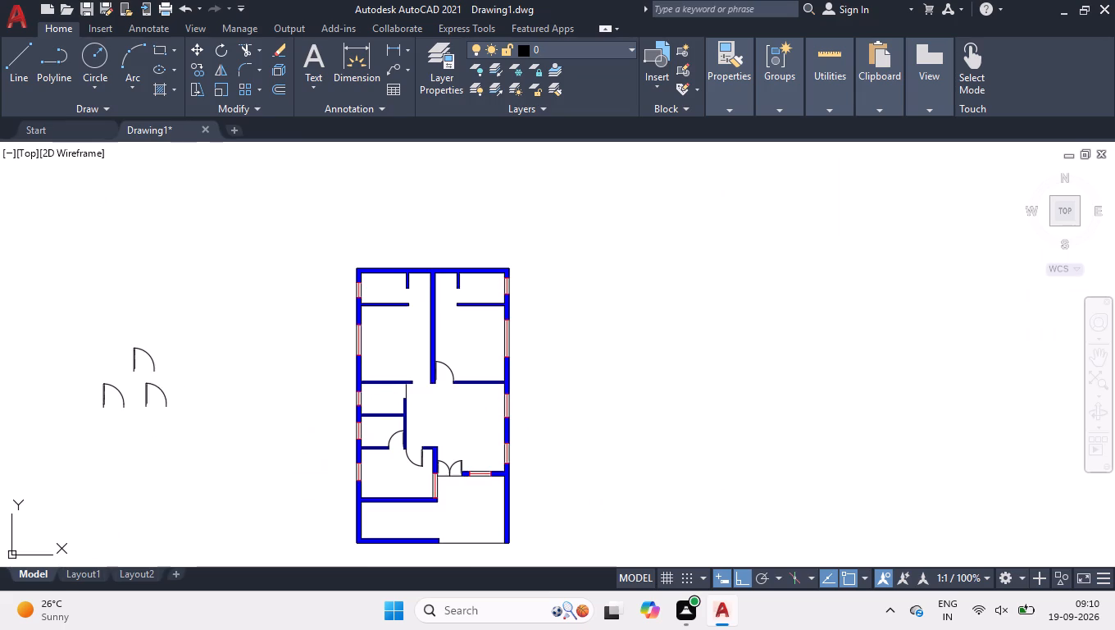
scroll(142, 418, "up", 4)
left_click(222, 374)
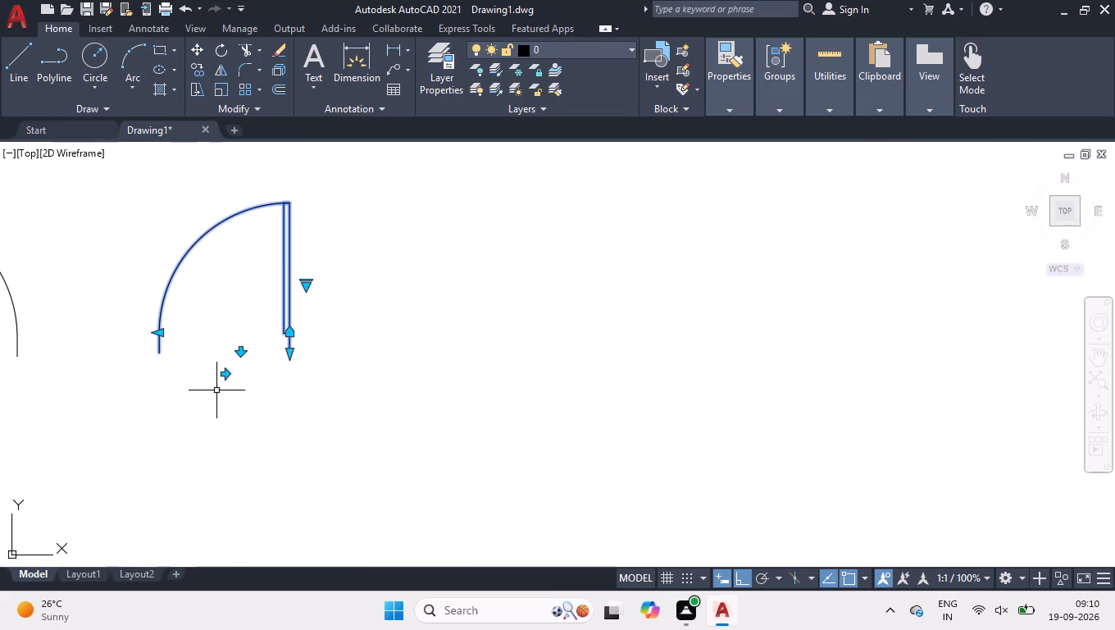
key("space")
Move the flipped spare door block by its hinge corner to the southwest corner of the central wall's south end.
left_click(281, 353)
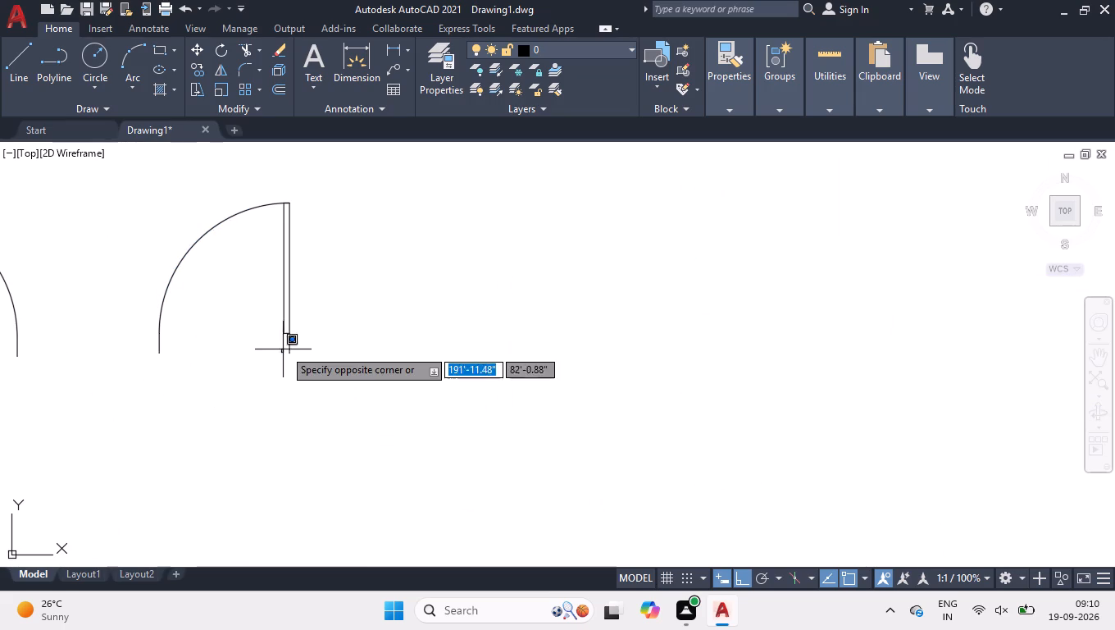
left_click(201, 231)
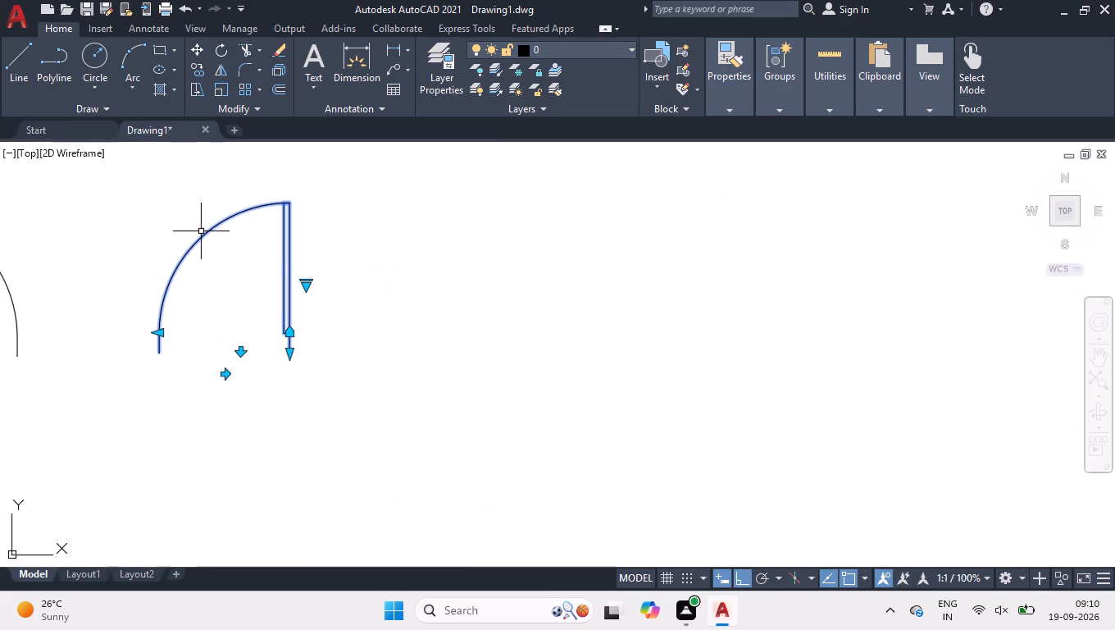
key("m")
key("Return")
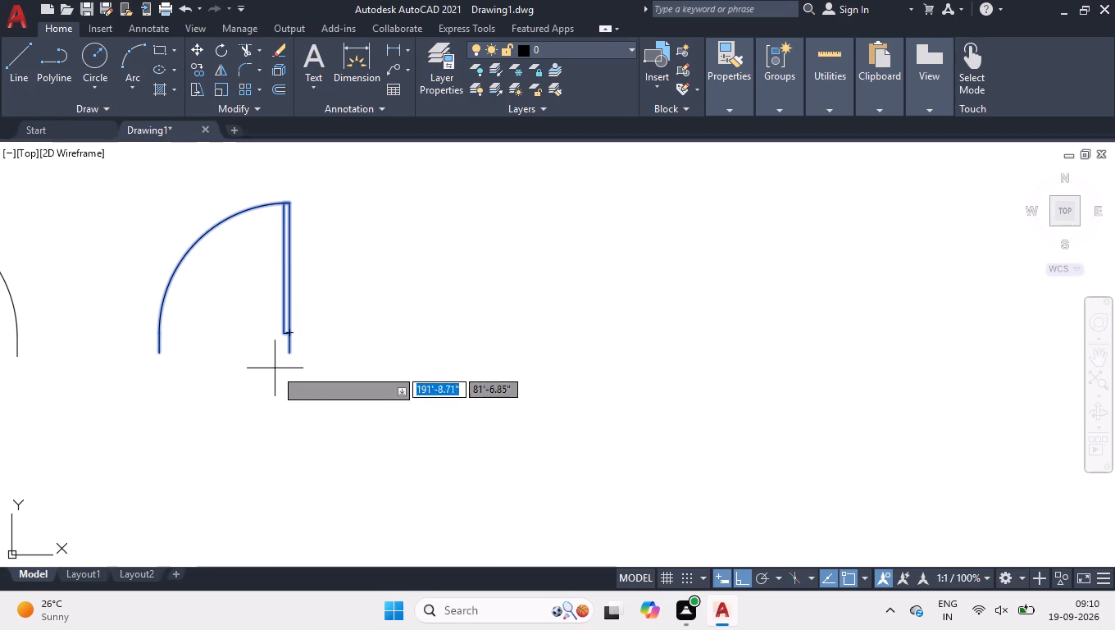
left_click(290, 354)
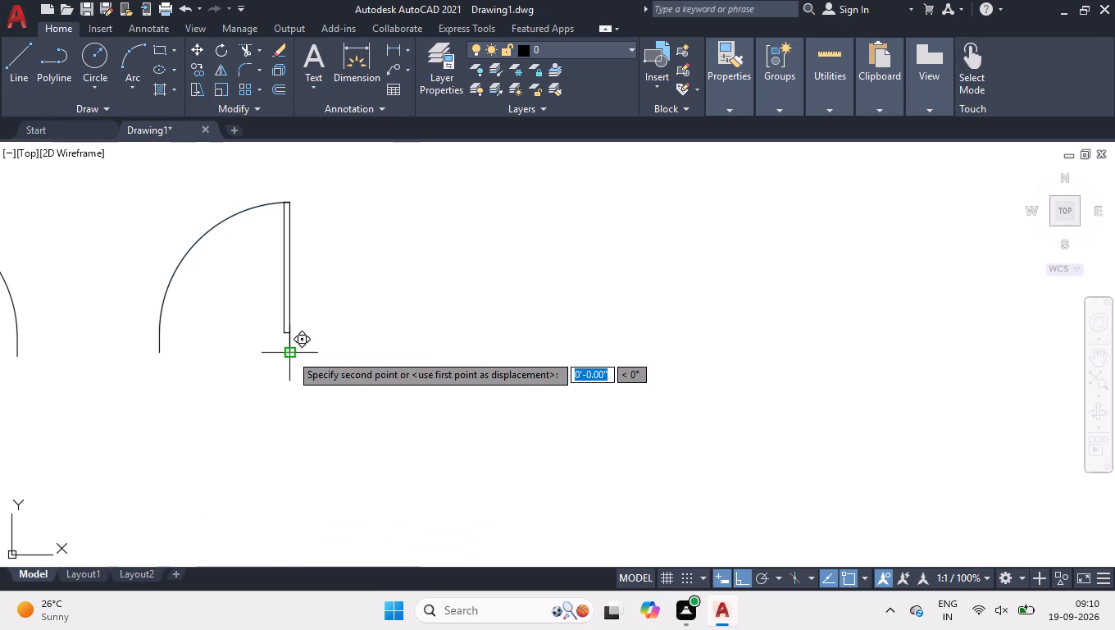
scroll(290, 354, "down", 3)
scroll(663, 272, "up", 2)
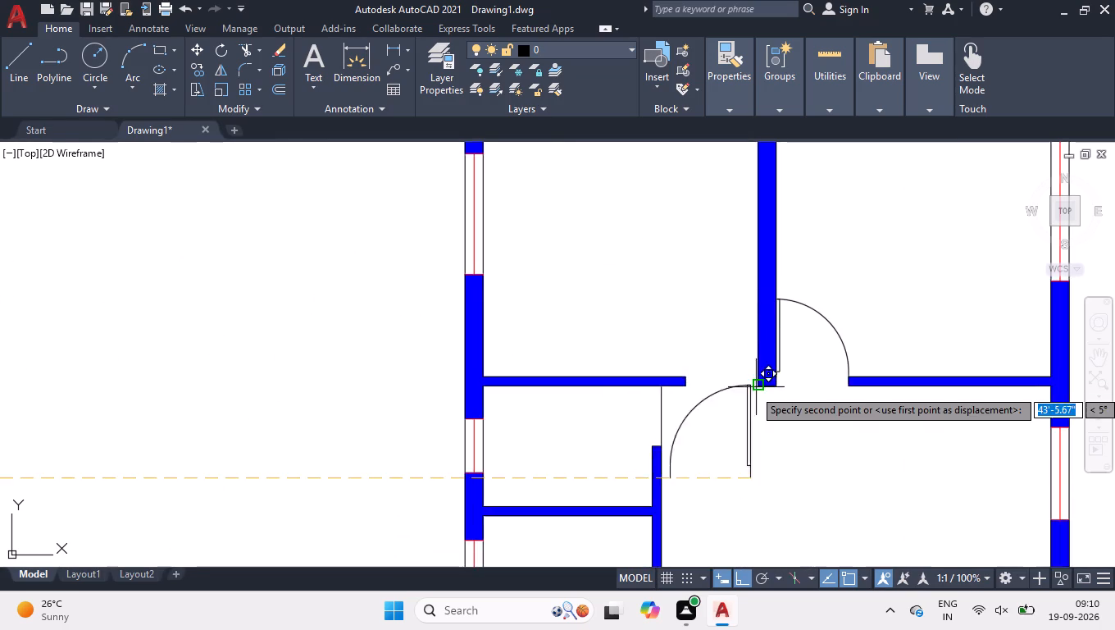
scroll(760, 390, "up", 2)
left_click(747, 380)
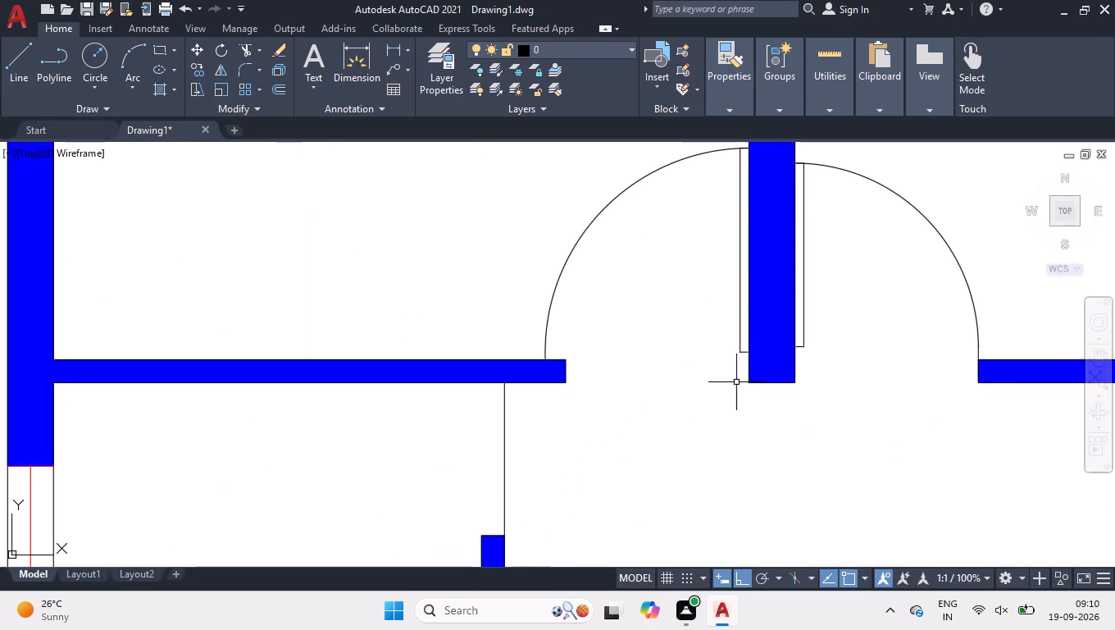
Shrink that door so its free side meets the end of the west room's south partition, and clear the selection.
left_click(579, 342)
left_click(525, 307)
scroll(582, 358, "up", 3)
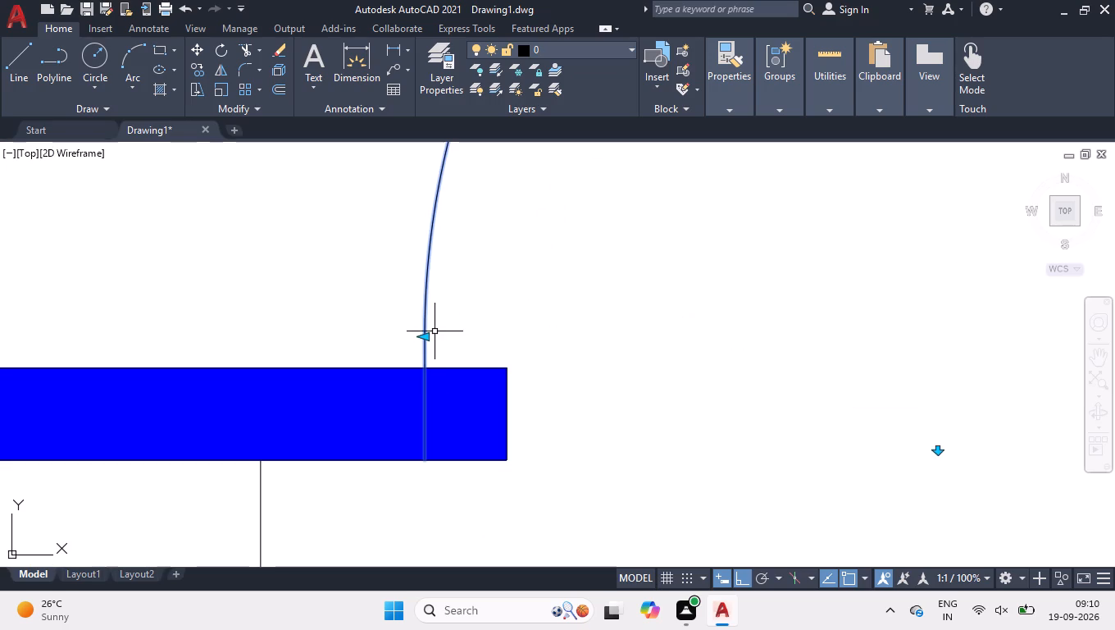
left_click(421, 337)
left_click(494, 337)
right_click(485, 334)
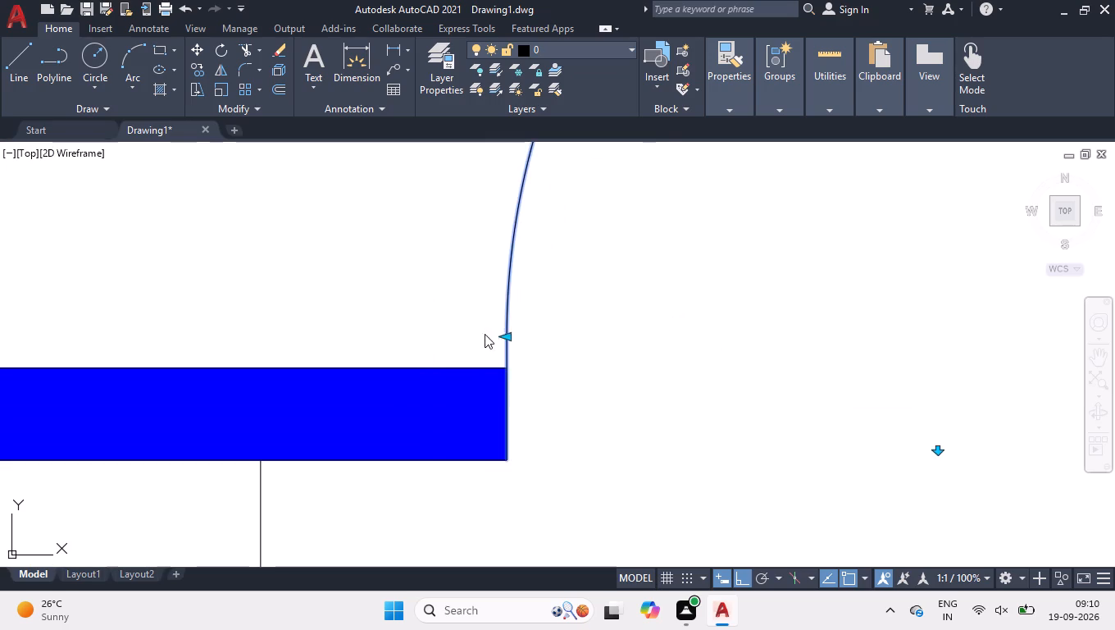
left_click(543, 462)
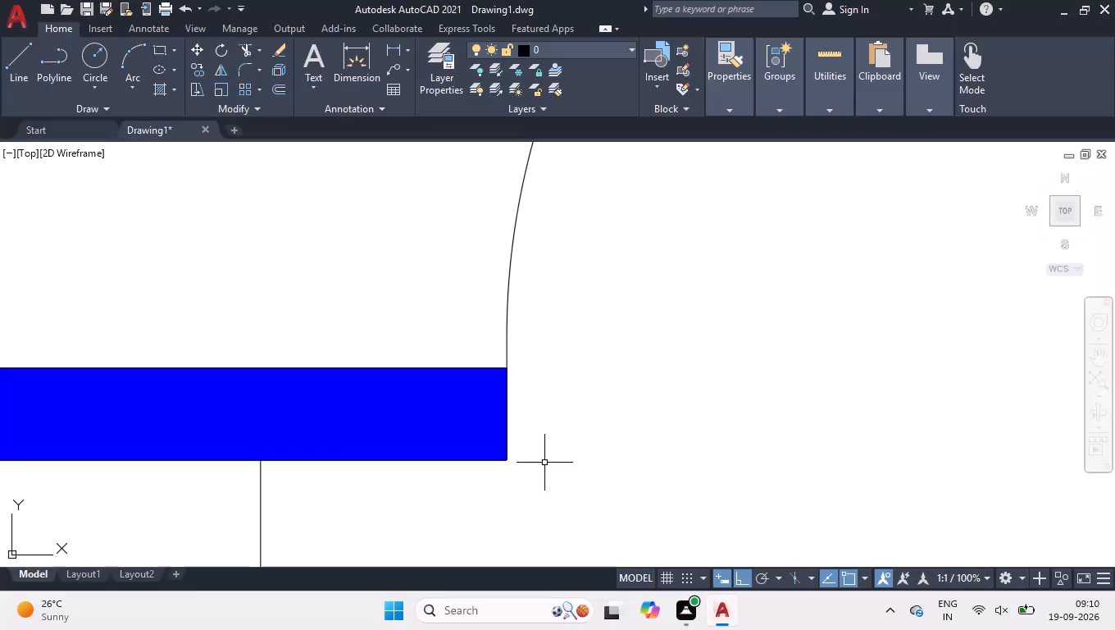
Rotate the two remaining spare door blocks together by 90° about the southern one's hinge corner.
scroll(550, 409, "down", 2)
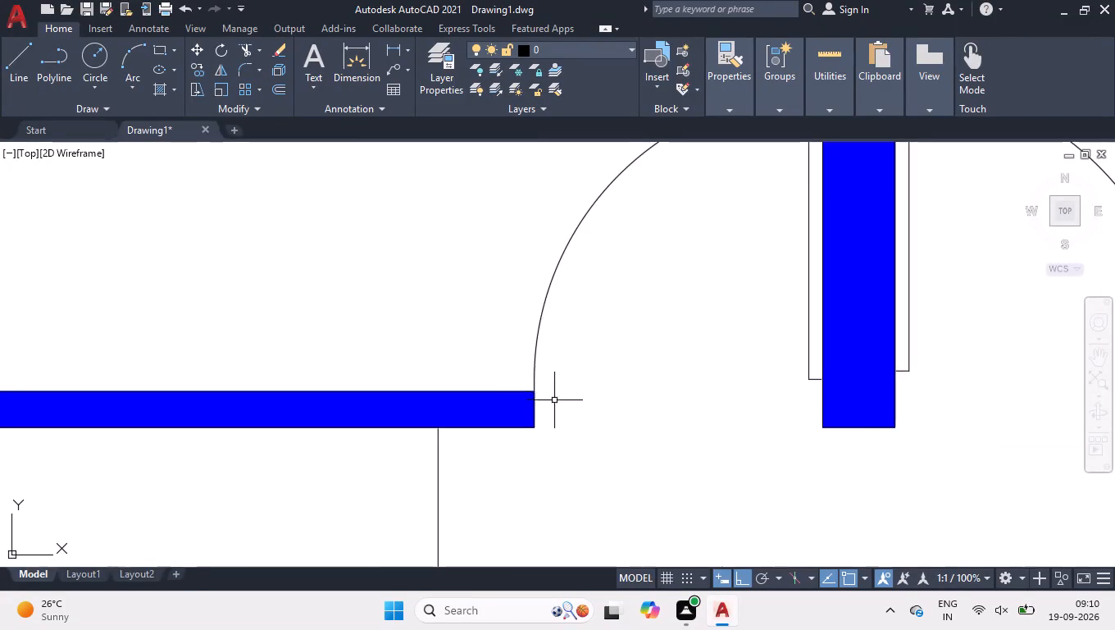
scroll(550, 370, "down", 5)
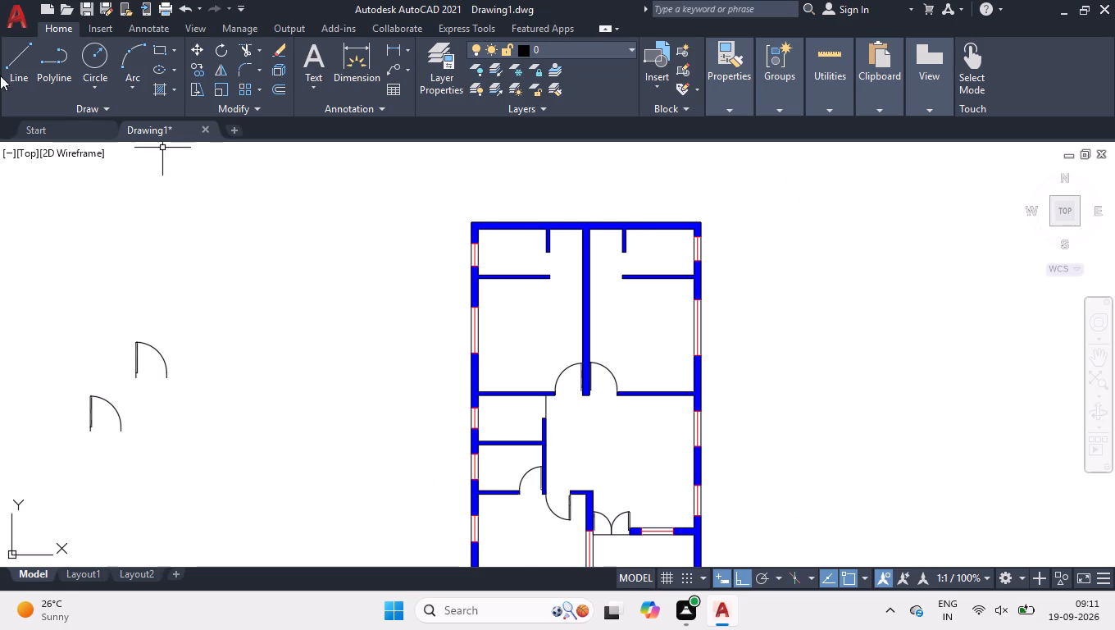
left_click_drag(301, 317, 293, 333)
left_click(96, 474)
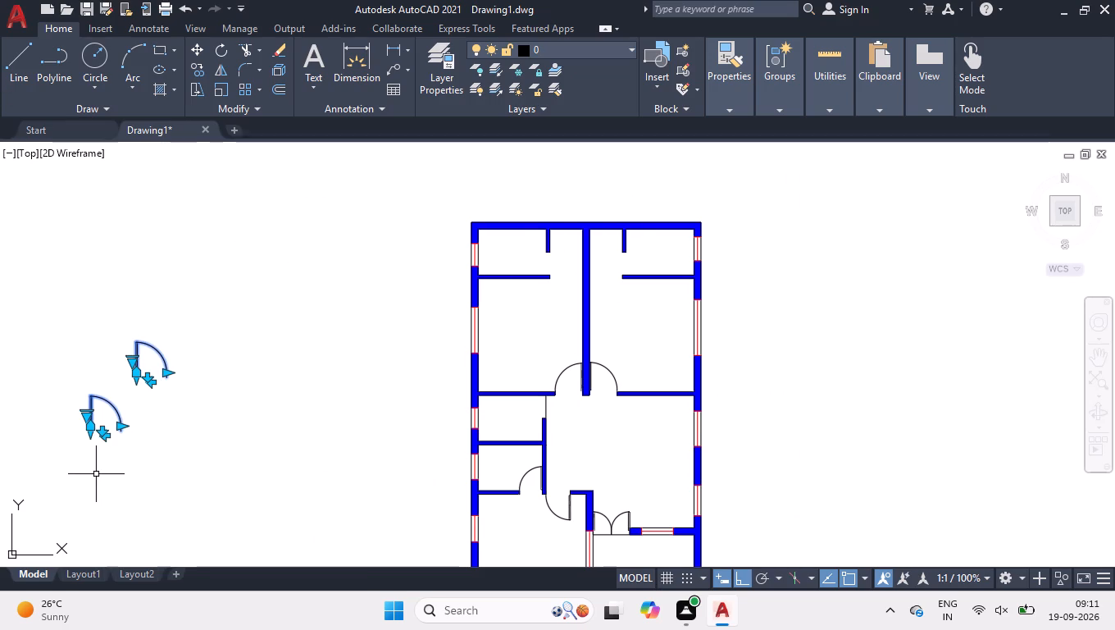
type("ro")
key("Return")
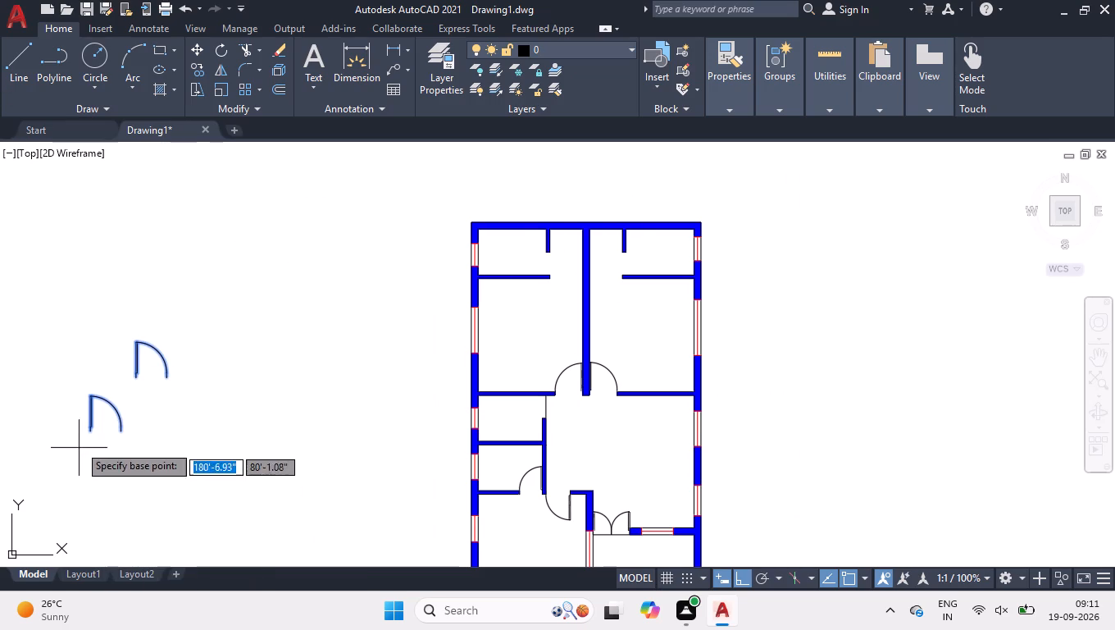
left_click(90, 436)
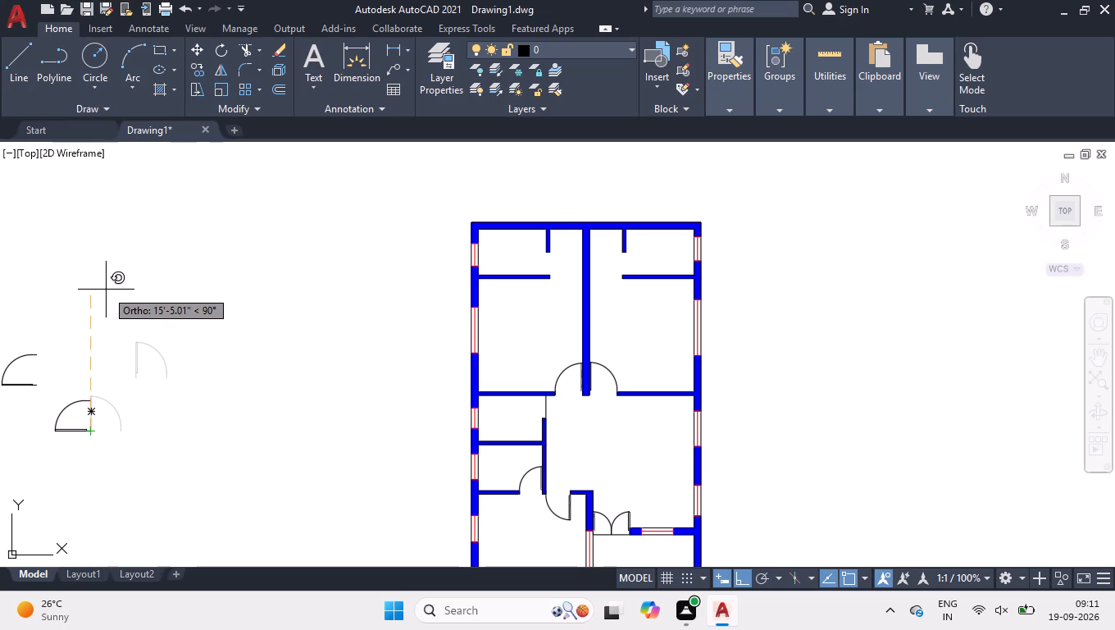
left_click(106, 290)
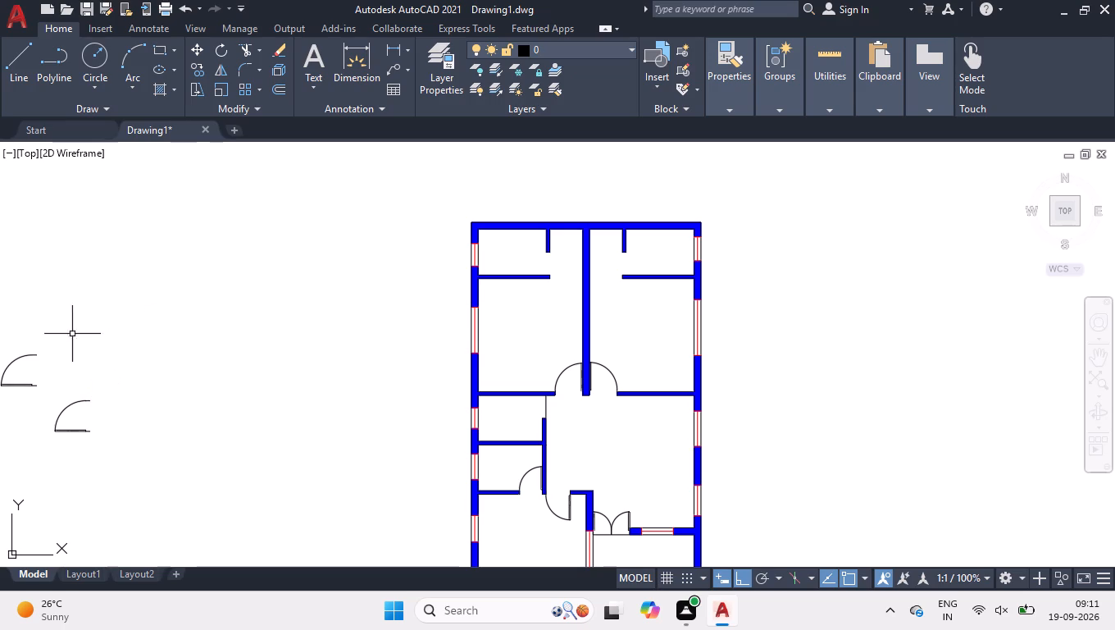
Flip the westernmost of the two rotated door blocks so that it swings east.
left_click(28, 388)
scroll(30, 383, "up", 3)
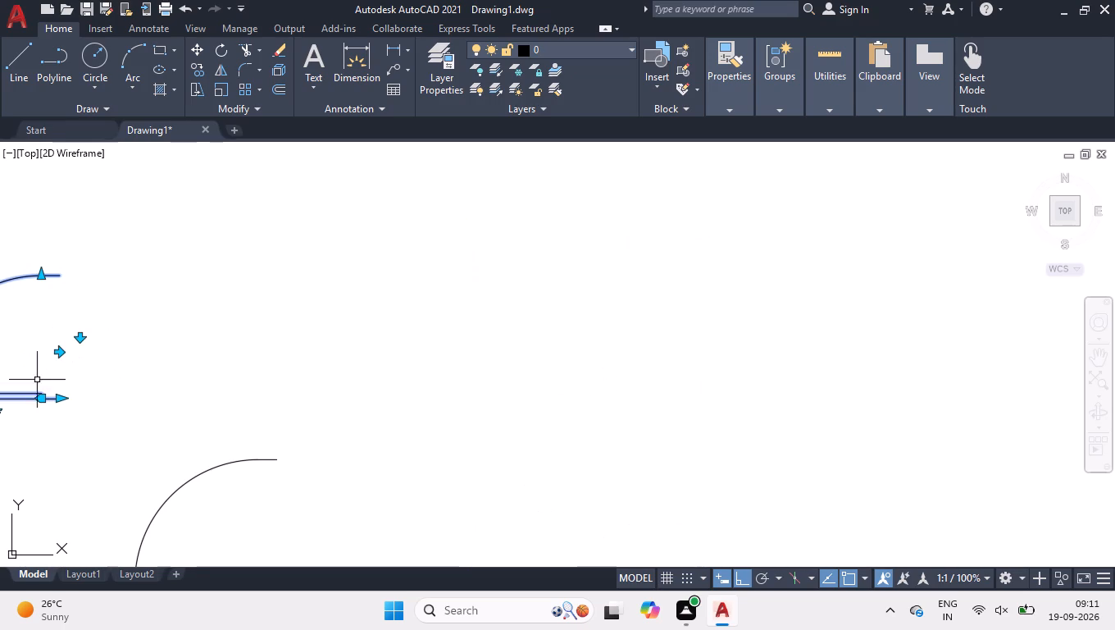
left_click(57, 352)
Move the flipped door by its hinge corner to the northwest corner of the northeast room's south partition end.
key("m")
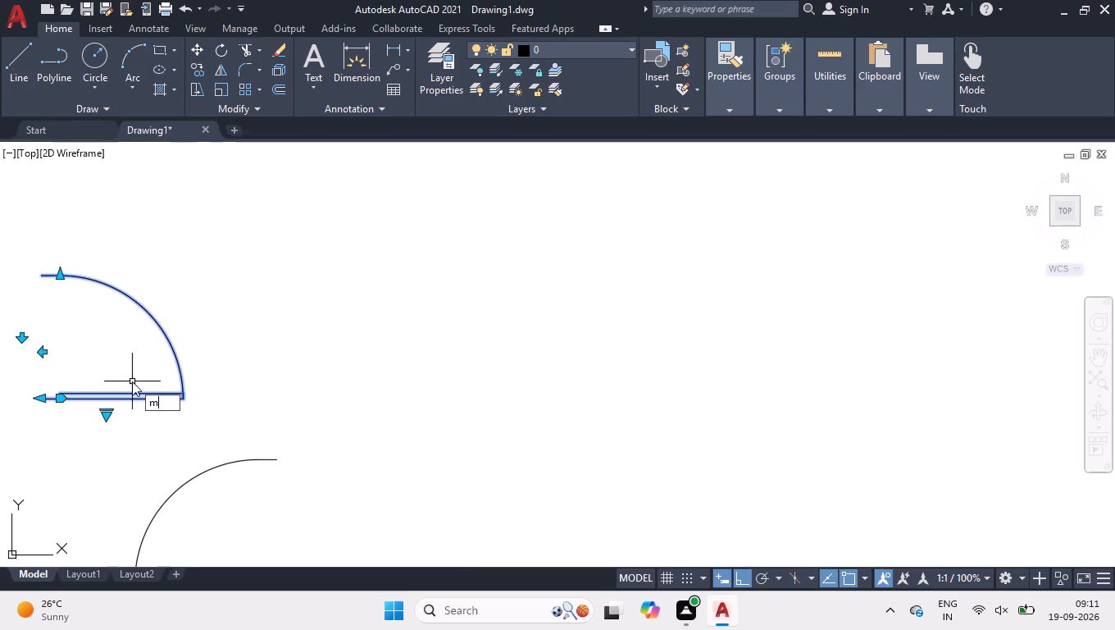
key("Return")
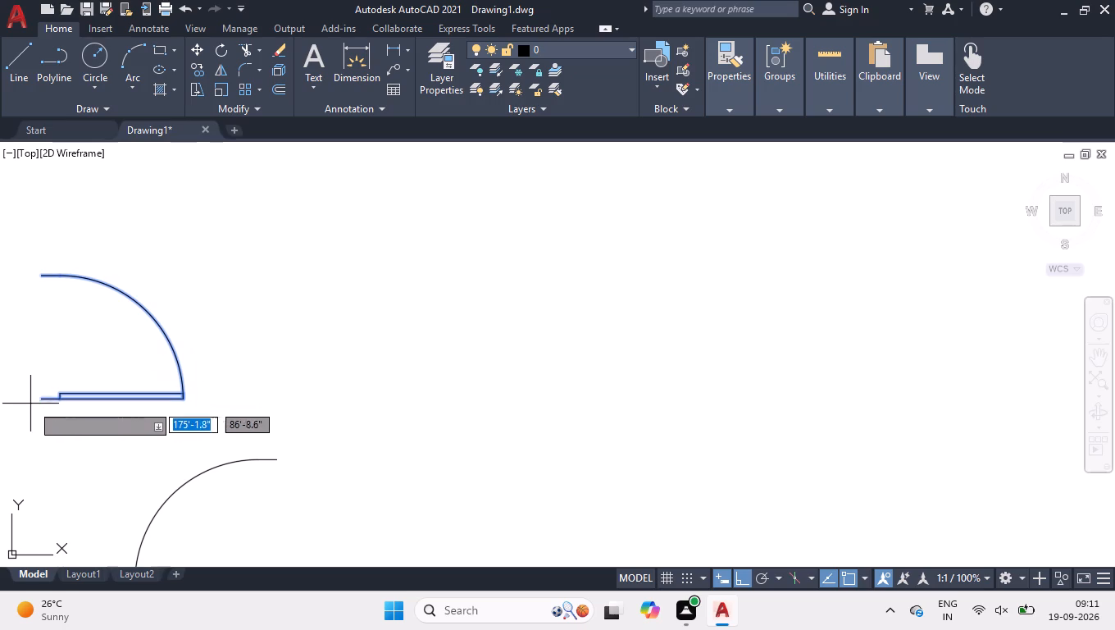
left_click(38, 398)
scroll(37, 386, "down", 2)
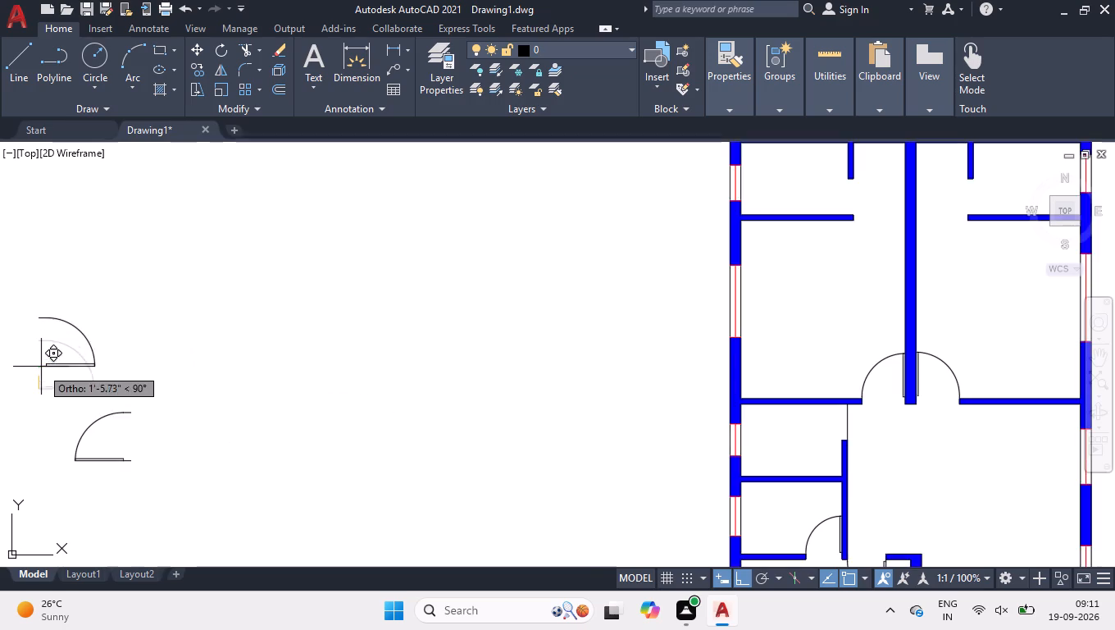
scroll(41, 366, "down", 2)
scroll(402, 278, "up", 5)
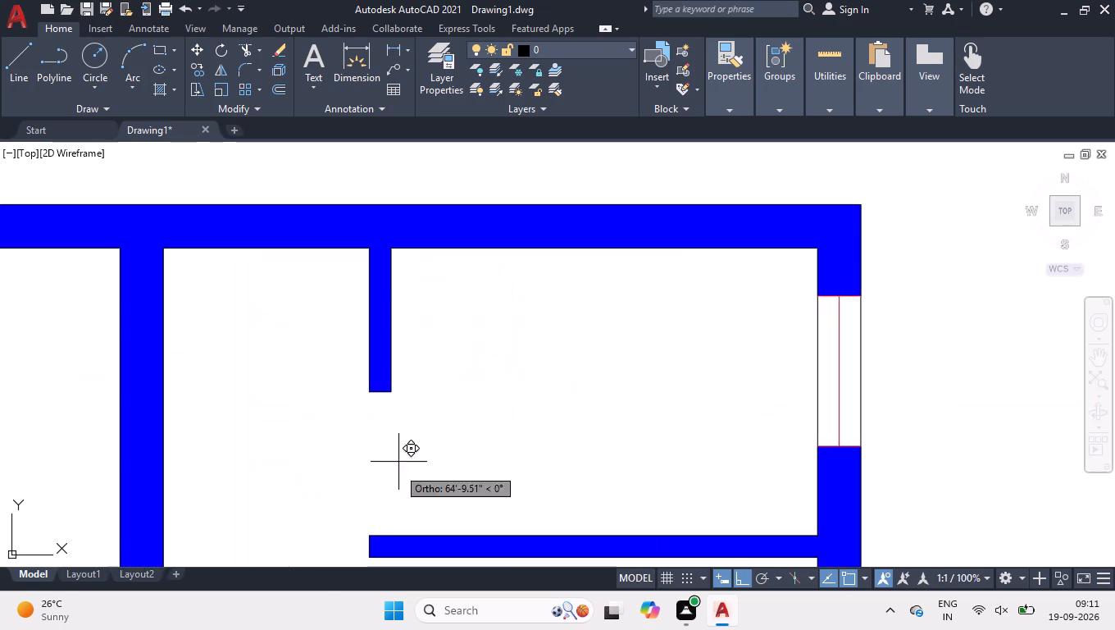
left_click(366, 537)
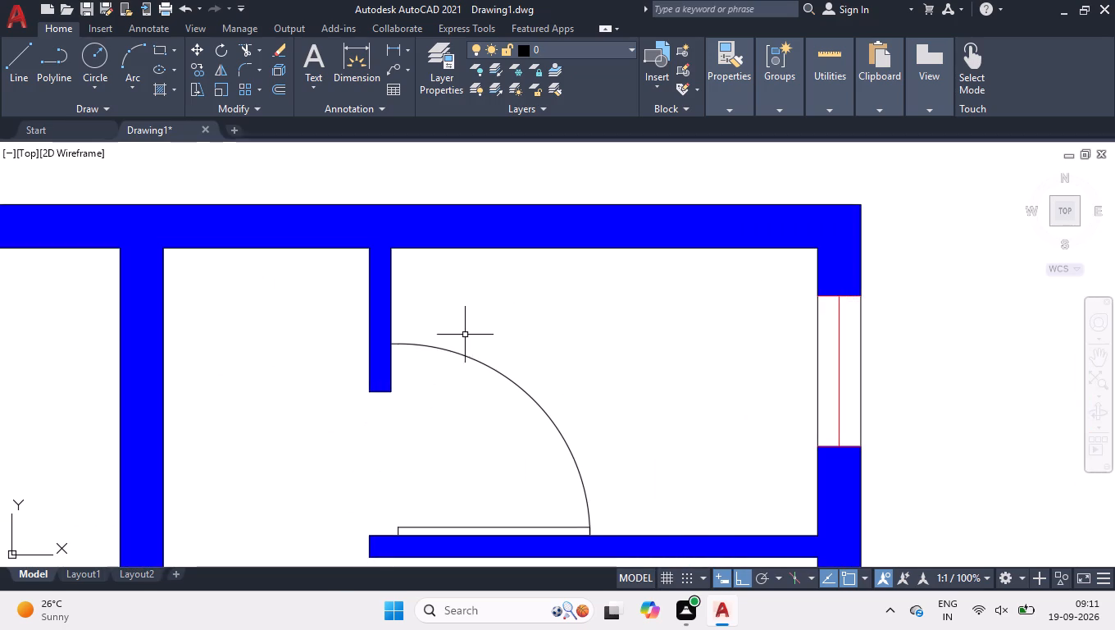
left_click(471, 331)
left_click(498, 342)
Move the last spare door by its hinge corner to the northeast corner of the northwest room's south partition end.
scroll(498, 342, "down", 7)
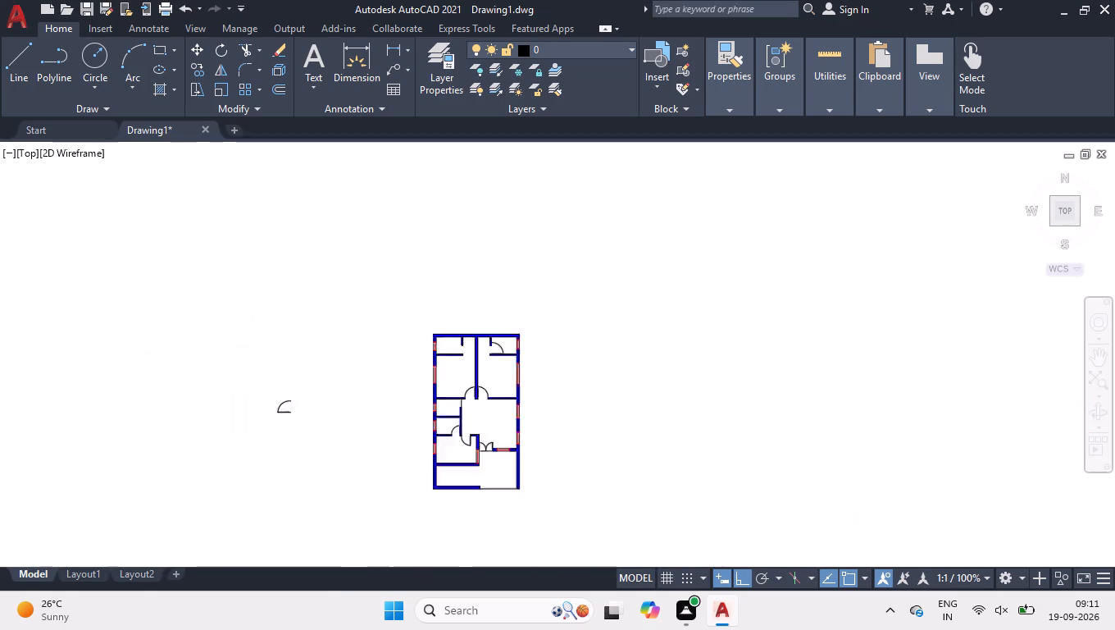
left_click(389, 404)
left_click(280, 335)
key("space")
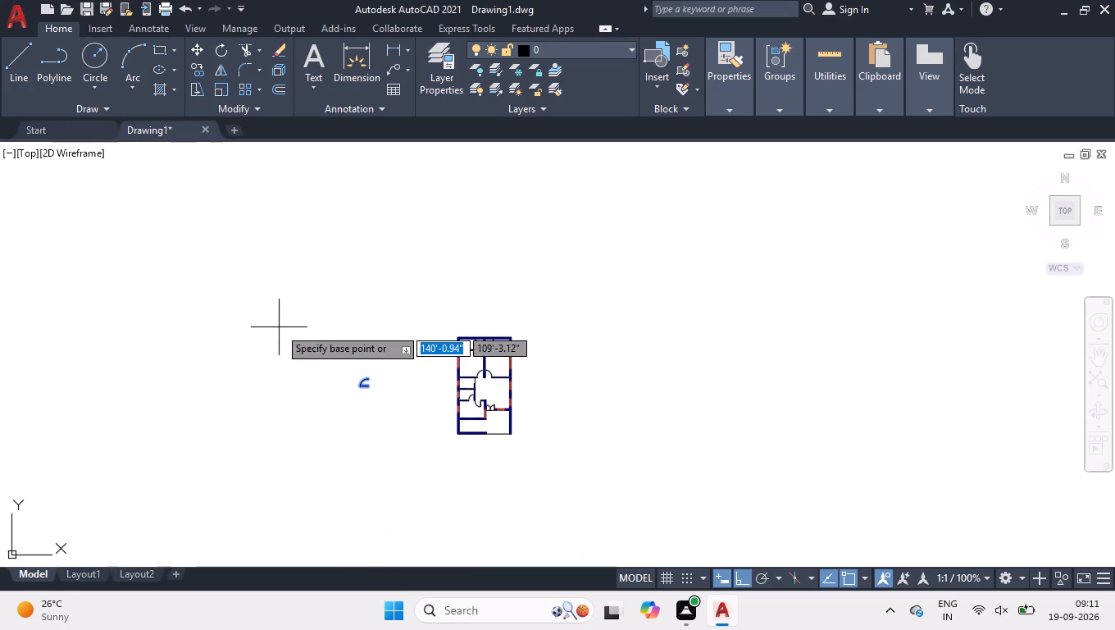
scroll(387, 388, "up", 3)
scroll(310, 368, "up", 2)
scroll(283, 436, "up", 4)
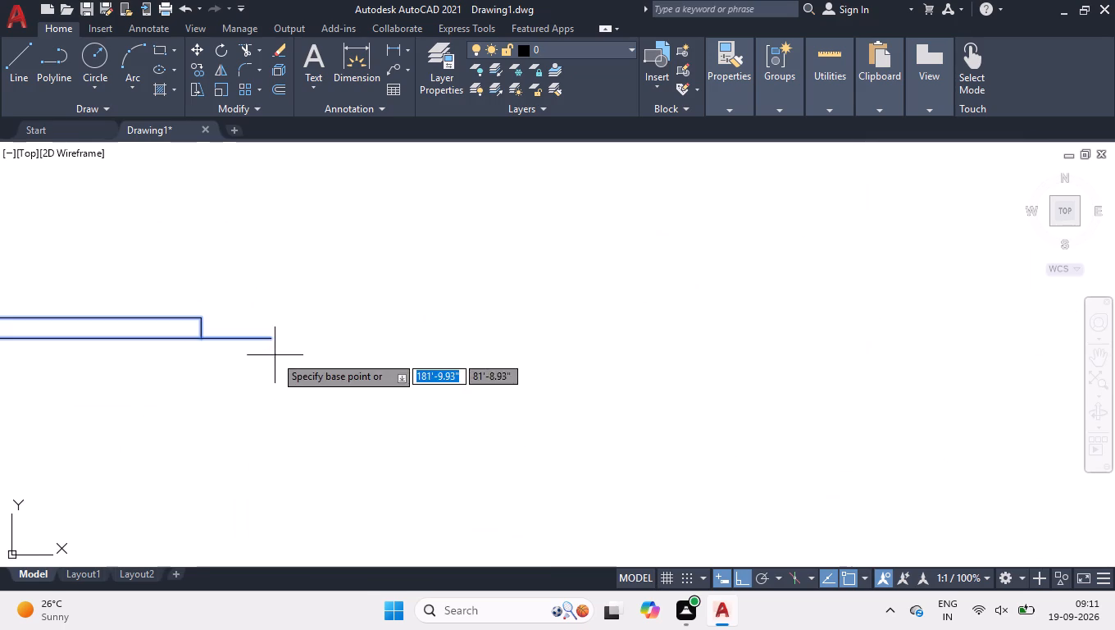
left_click(273, 339)
scroll(271, 335, "down", 5)
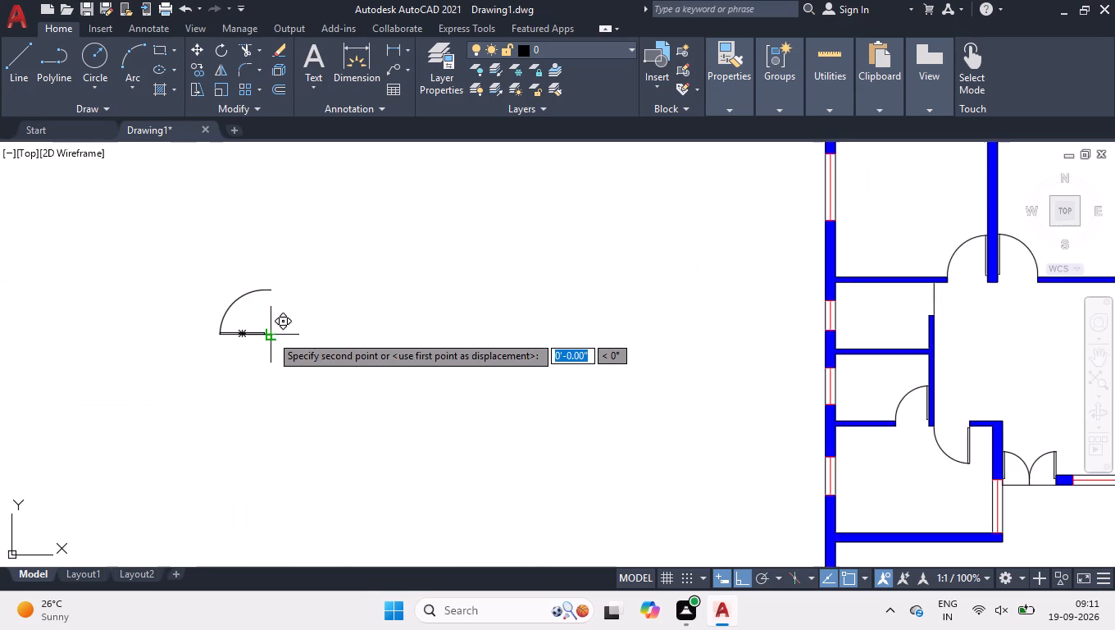
scroll(271, 335, "down", 2)
scroll(537, 214, "up", 3)
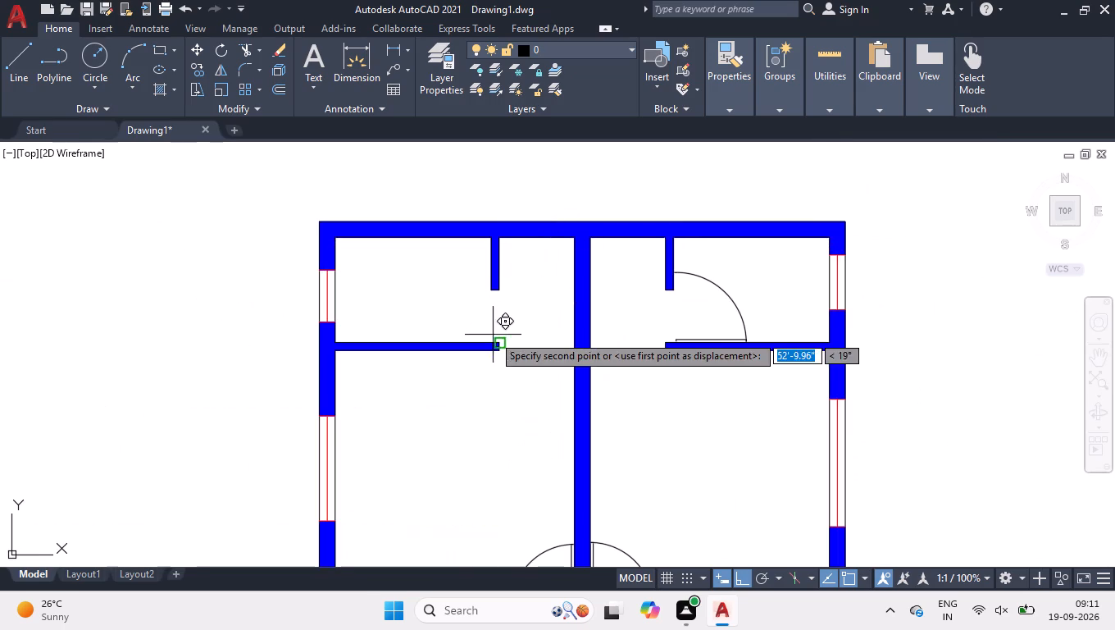
left_click(498, 340)
Shrink the northwest room's door so its free side meets the south end of the short vertical partition.
left_click(480, 297)
left_click(439, 274)
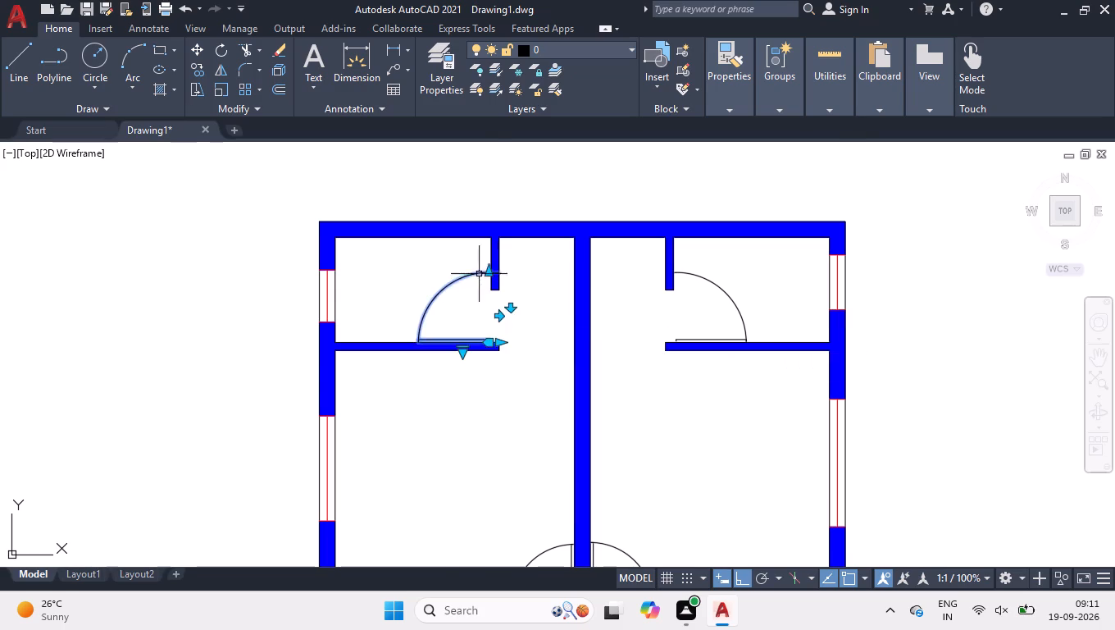
scroll(498, 270, "up", 3)
left_click(447, 277)
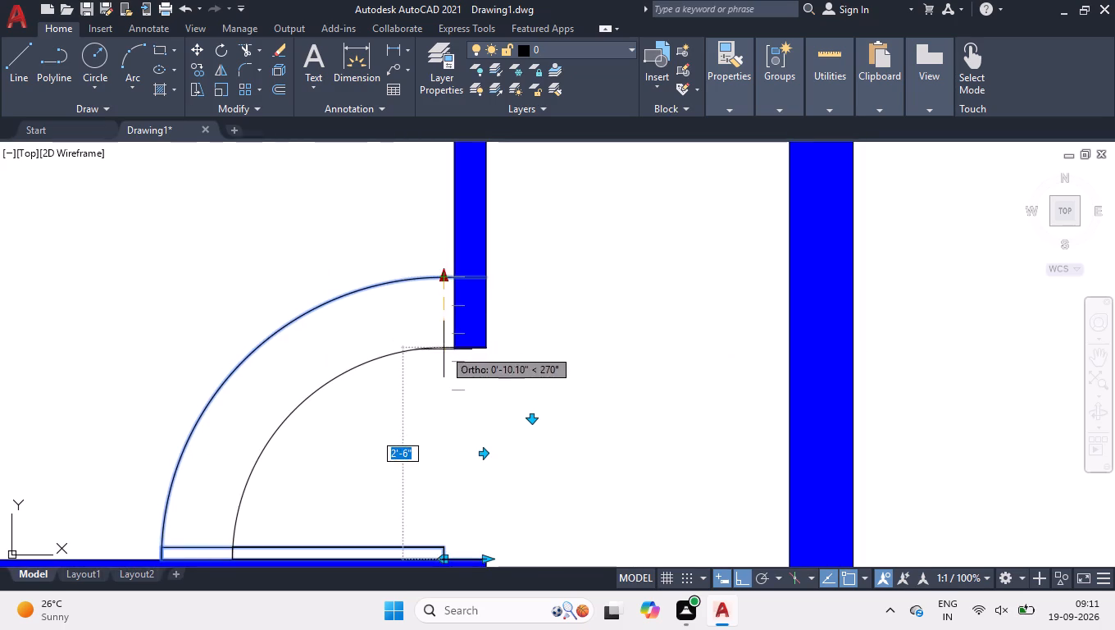
left_click(442, 351)
Shrink the northeast room's door to meet the south end of its short vertical partition, and clear the selection.
scroll(382, 294, "down", 4)
left_click(625, 322)
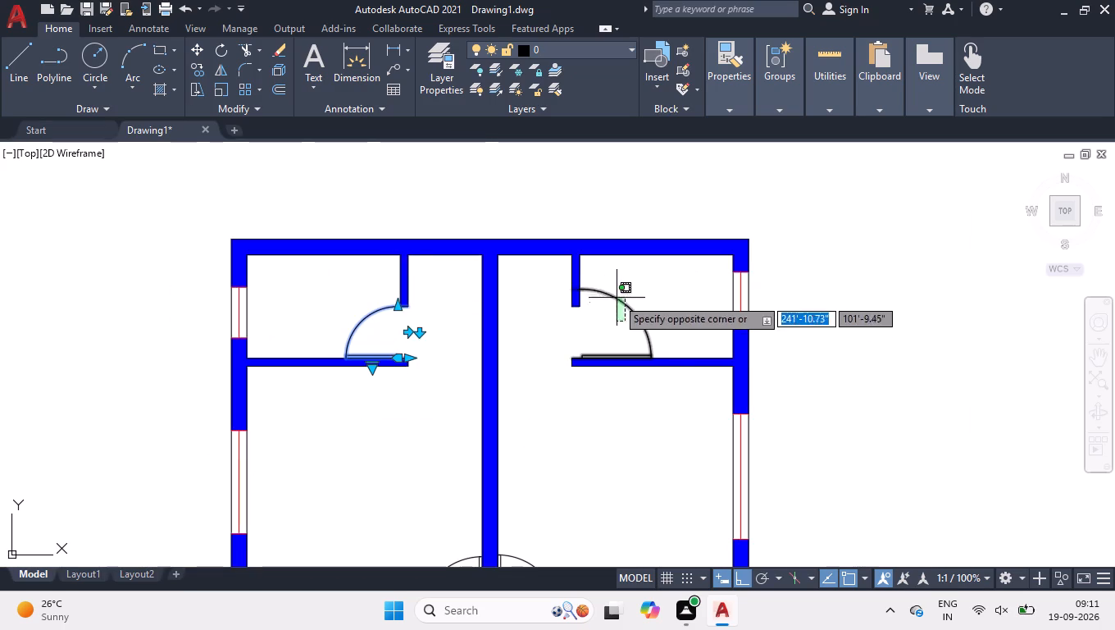
left_click(615, 292)
scroll(589, 282, "up", 5)
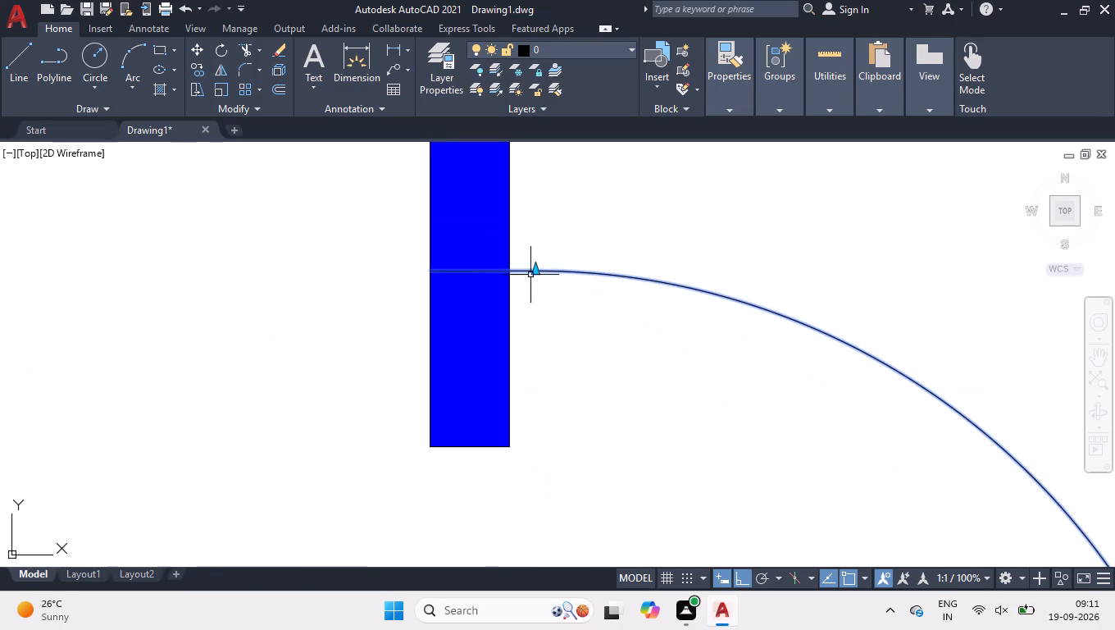
left_click(535, 272)
left_click(549, 436)
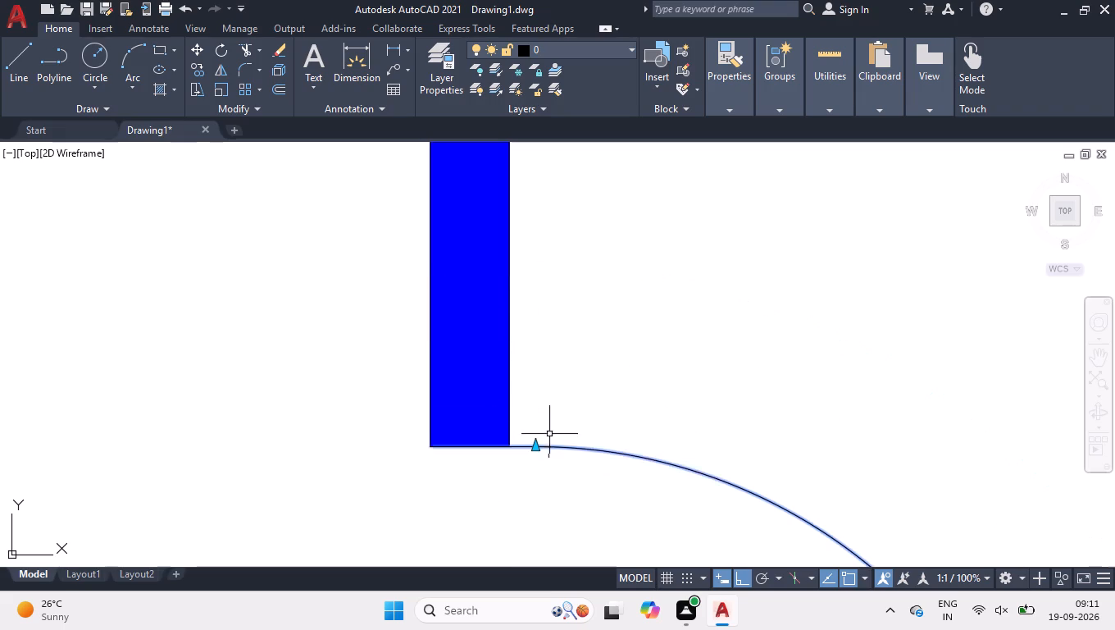
right_click(537, 384)
left_click(582, 458)
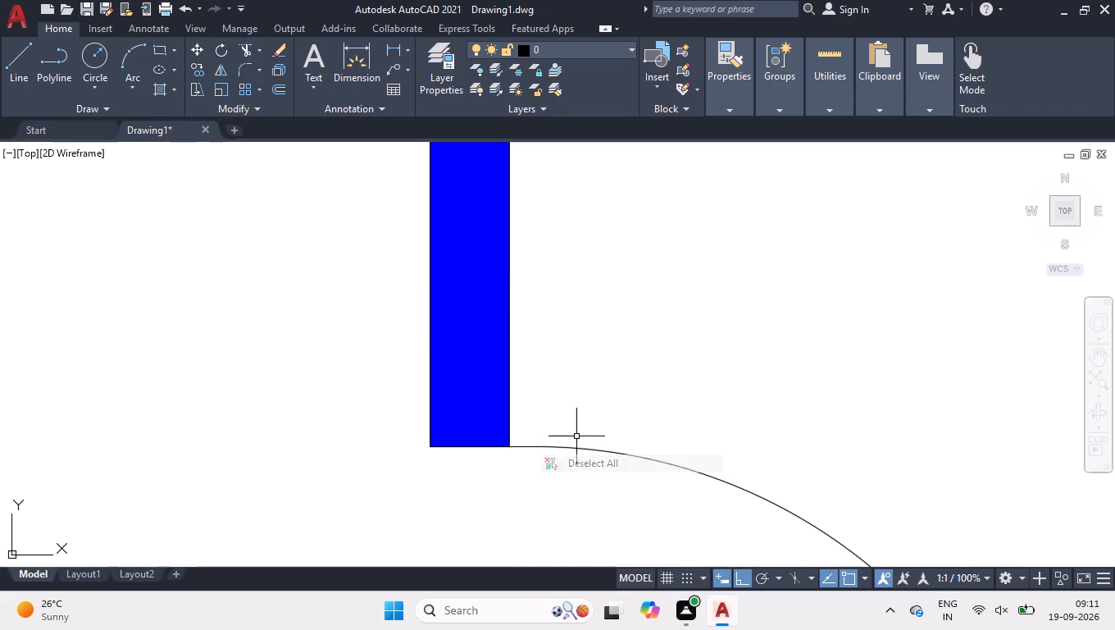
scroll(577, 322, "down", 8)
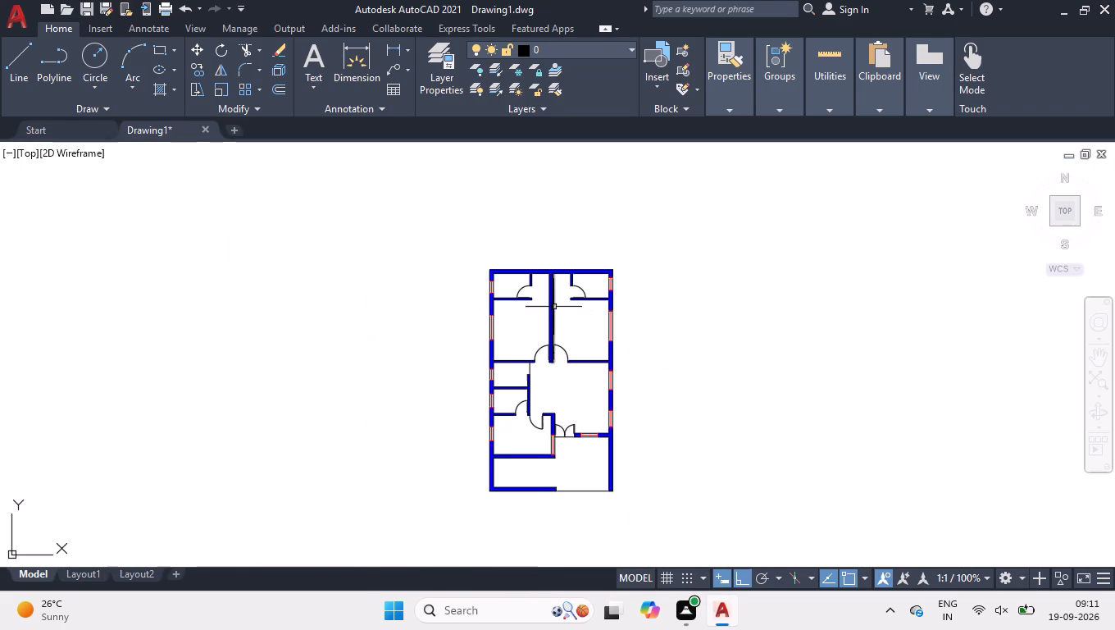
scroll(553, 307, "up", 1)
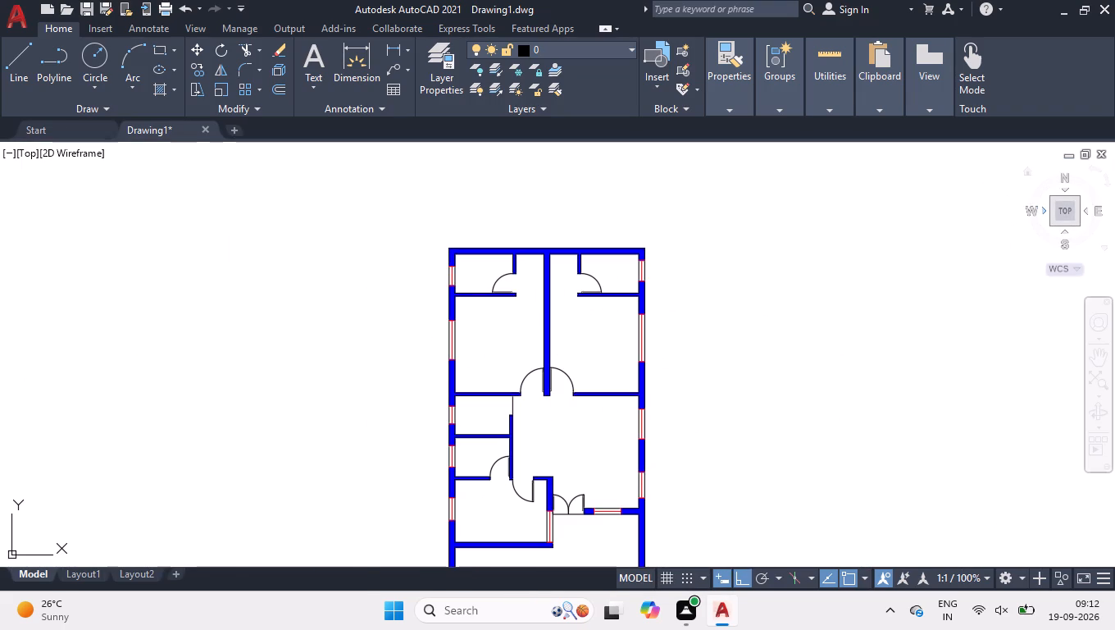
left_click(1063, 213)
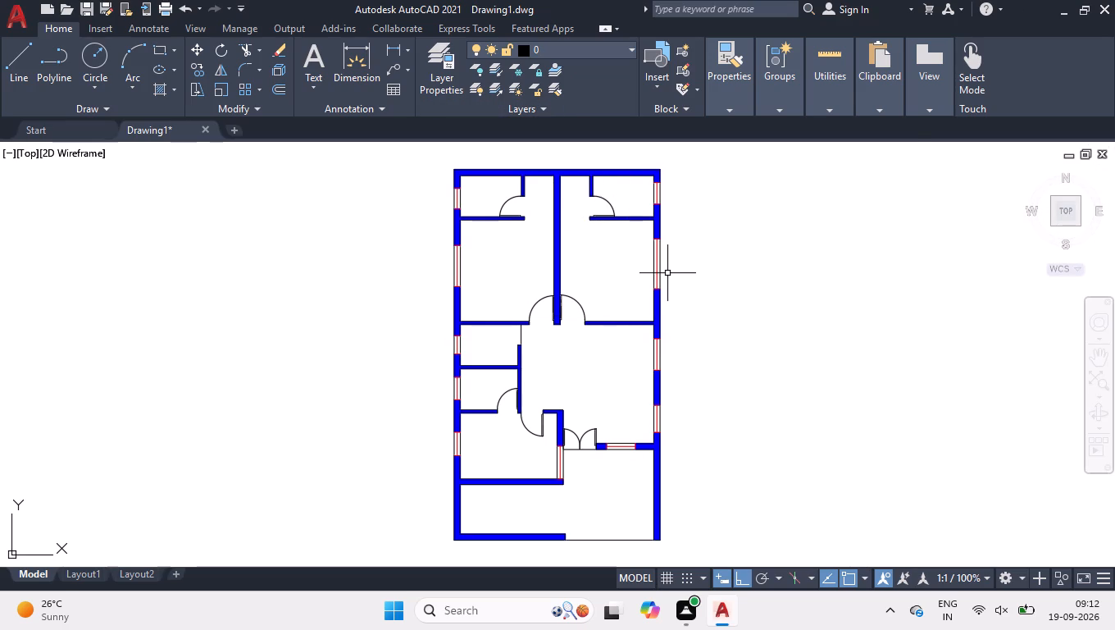
Insert one Door - Imperial block in the empty space west of the floor plan and put away the tool palettes.
key("ctrl+3")
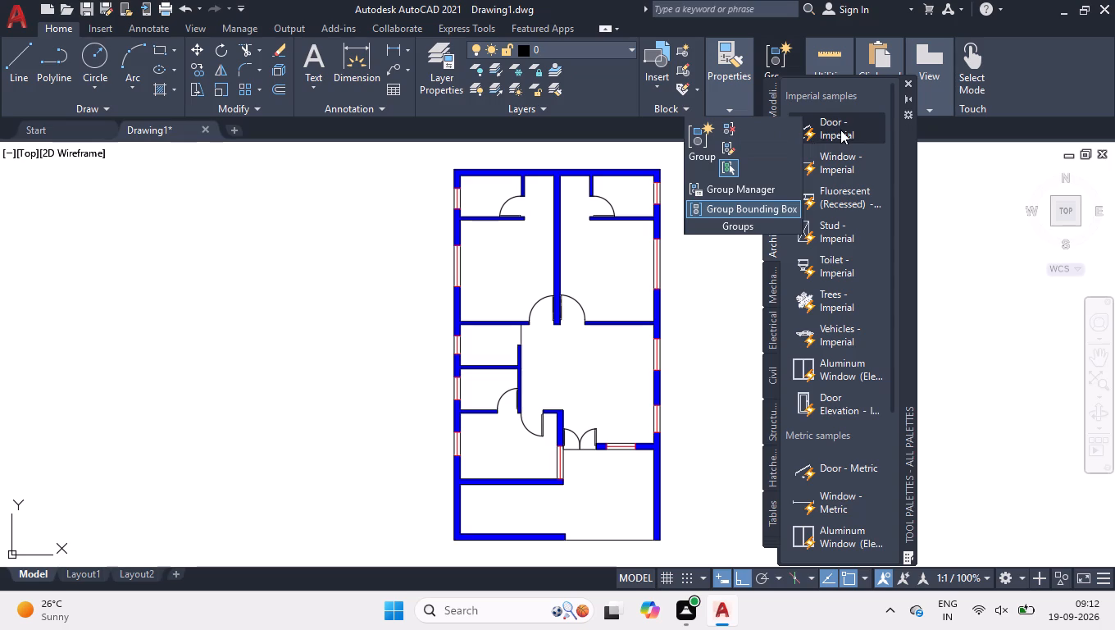
left_click_drag(840, 129, 328, 260)
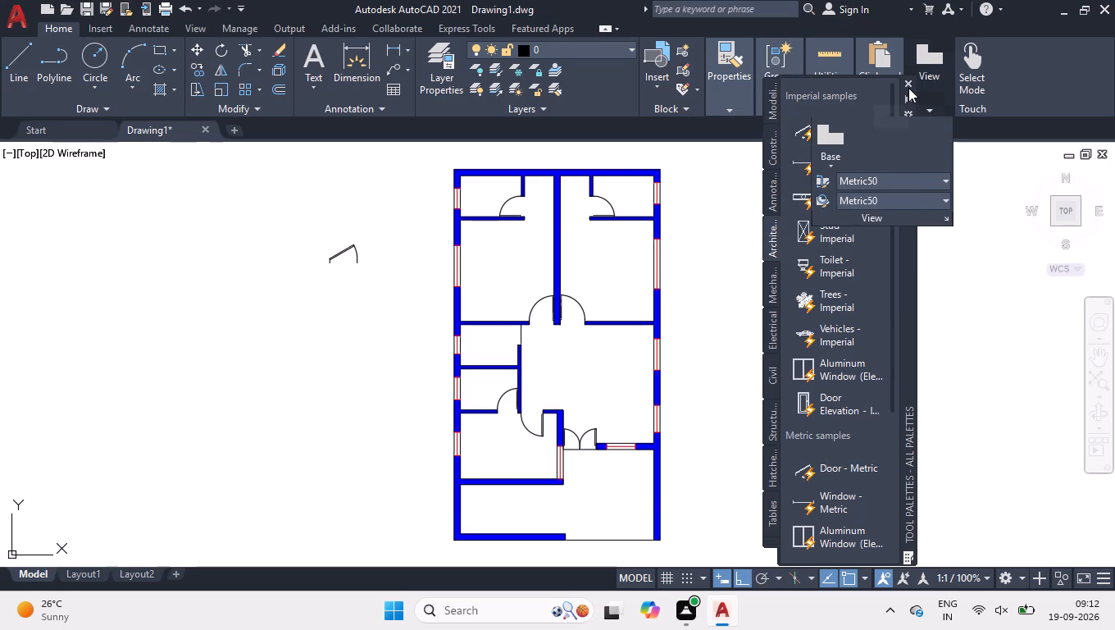
left_click(908, 88)
key("space")
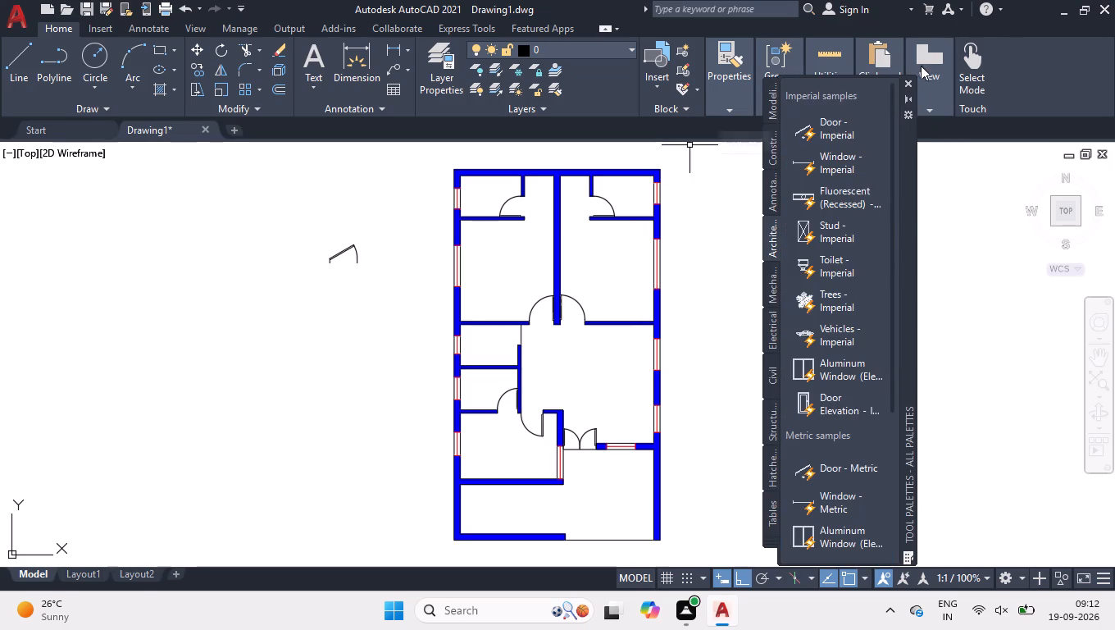
left_click(906, 84)
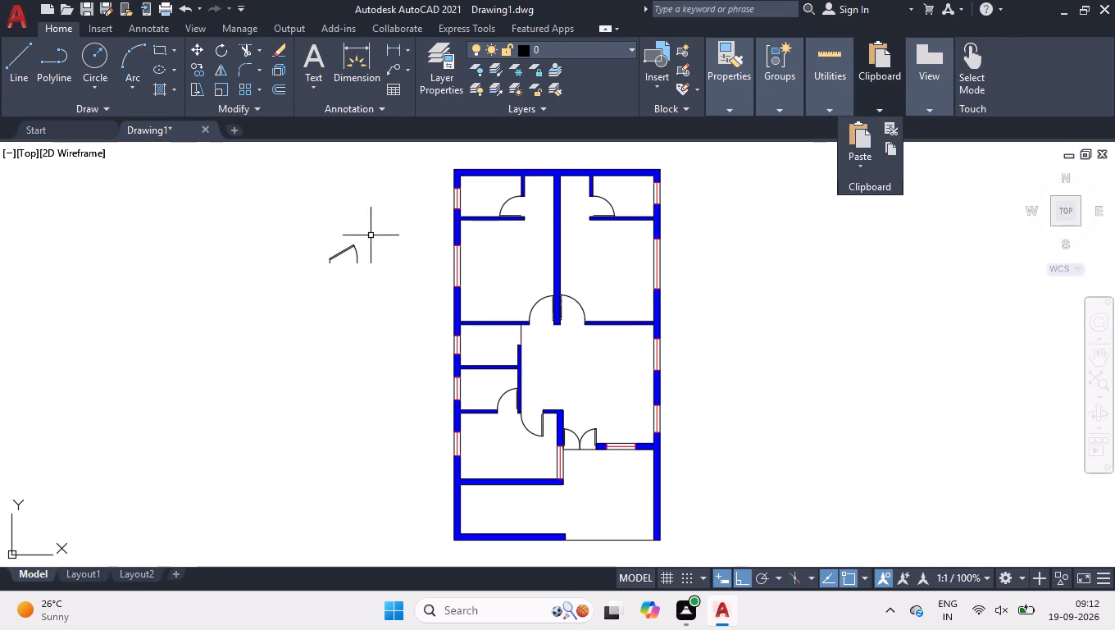
Set the new spare door's opening angle to Open 90º.
left_click(371, 235)
left_click(309, 286)
type("ro")
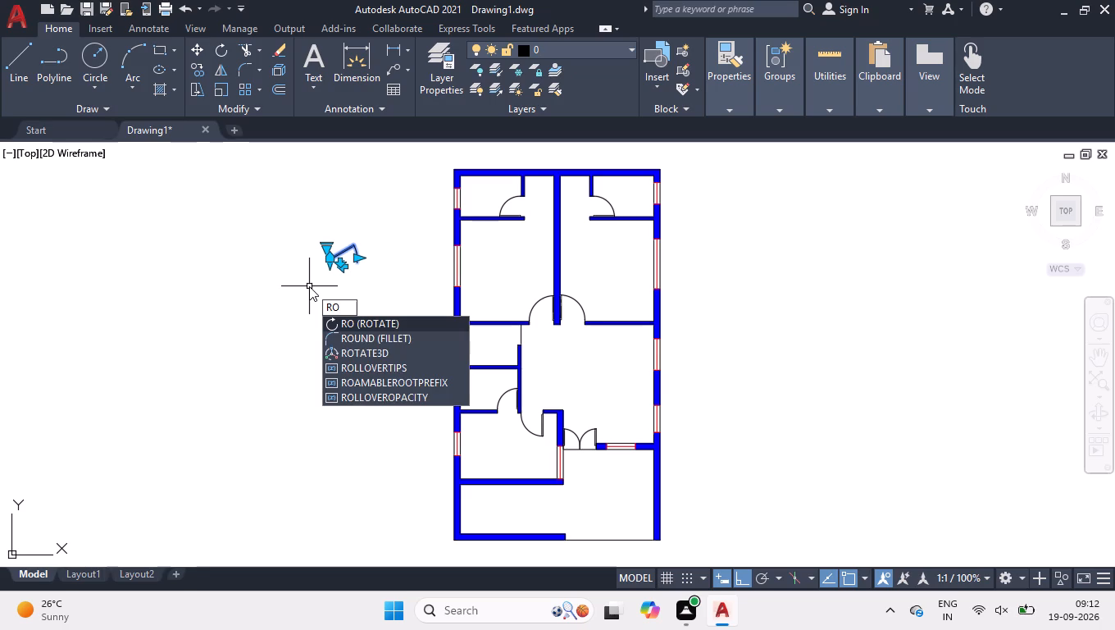
key("BackSpace")
key("BackSpace")
key("BackSpace")
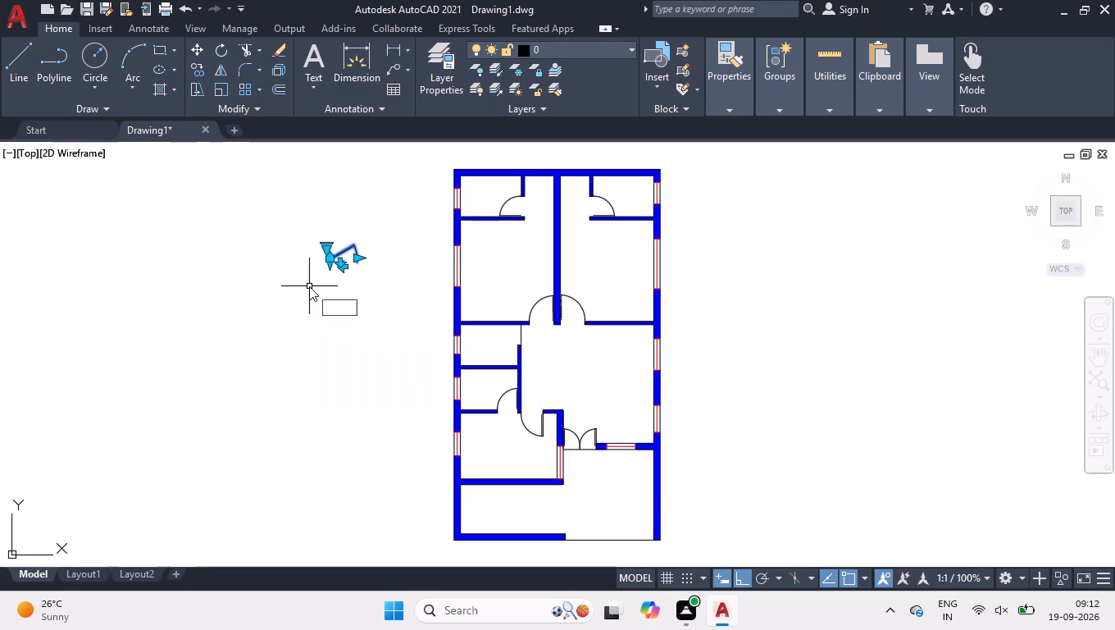
left_click(309, 287)
left_click(309, 308)
scroll(352, 267, "up", 2)
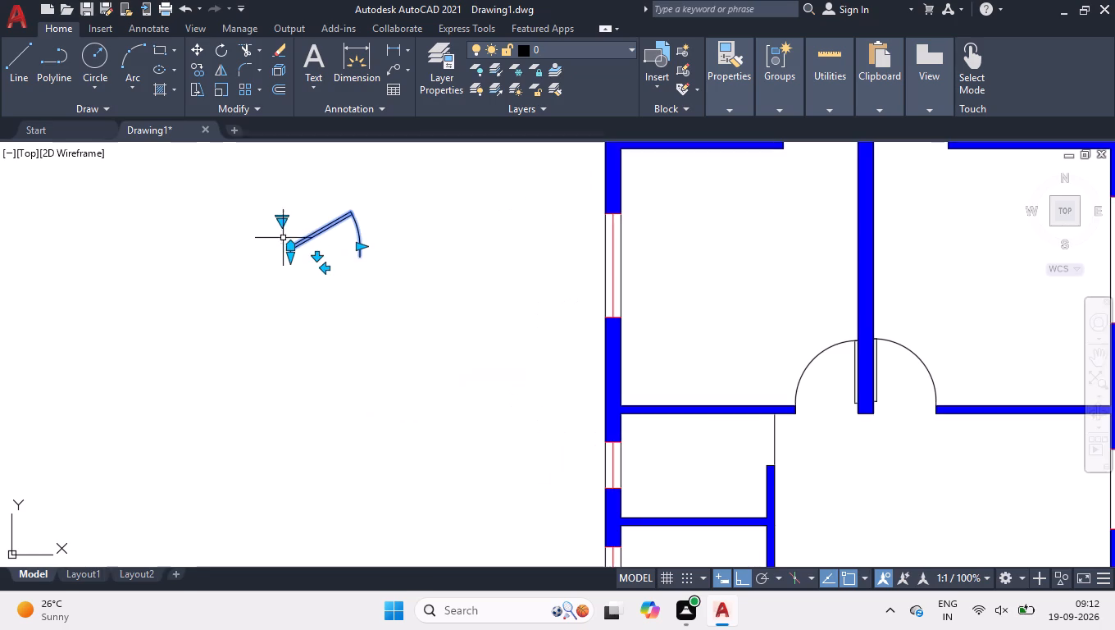
left_click(279, 219)
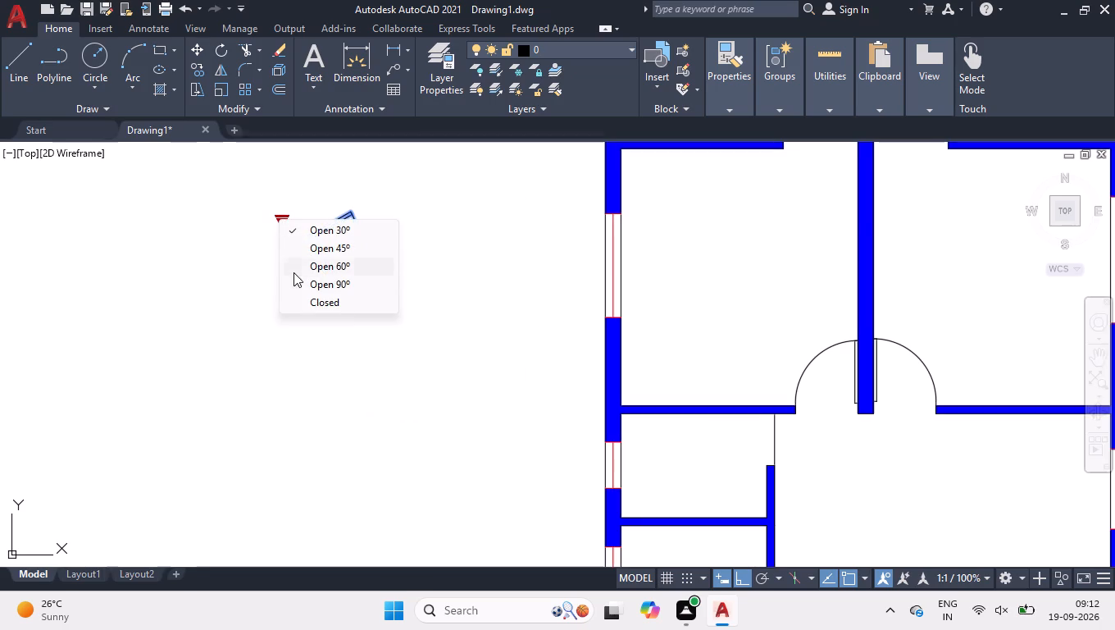
left_click(296, 283)
Rotate the spare door 90° counterclockwise about its hinge corner so its leaf points west.
scroll(299, 283, "down", 1)
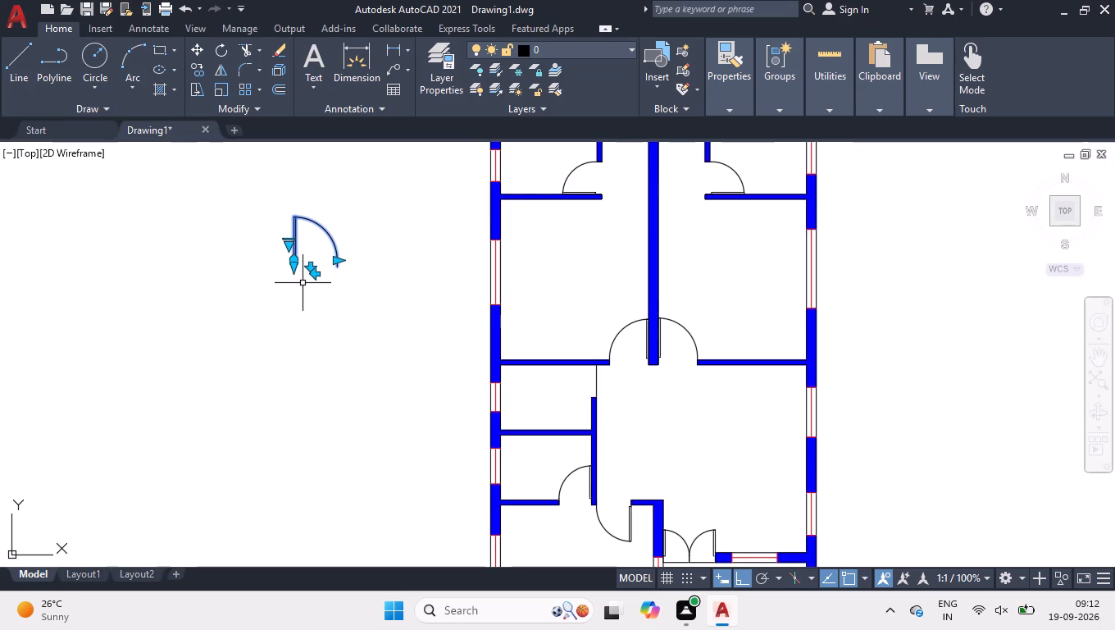
scroll(303, 283, "down", 1)
type("ro")
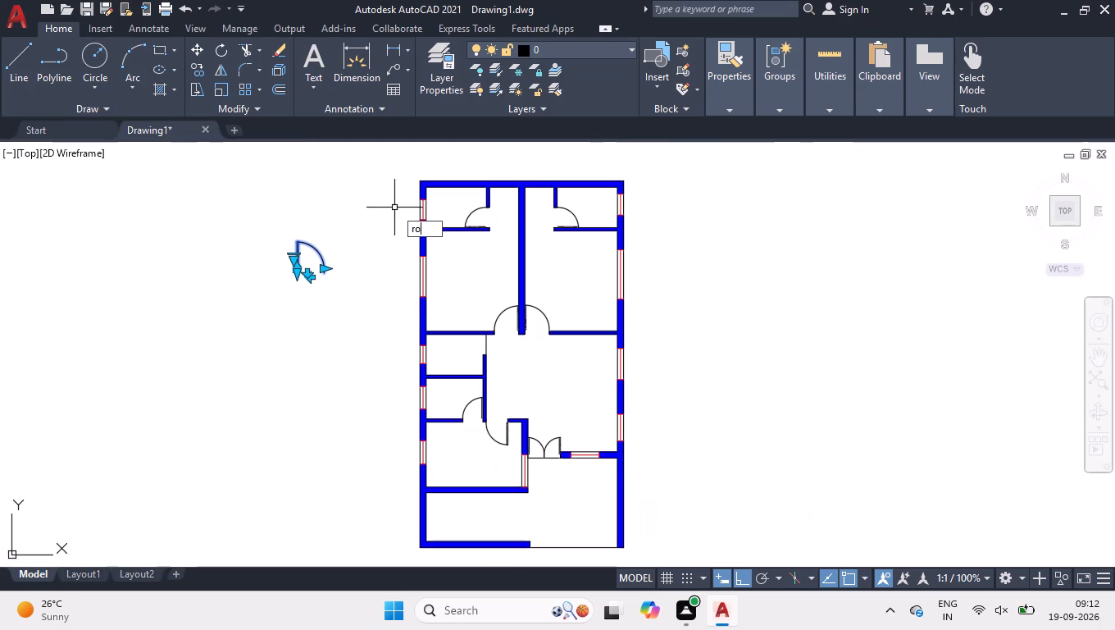
key("Return")
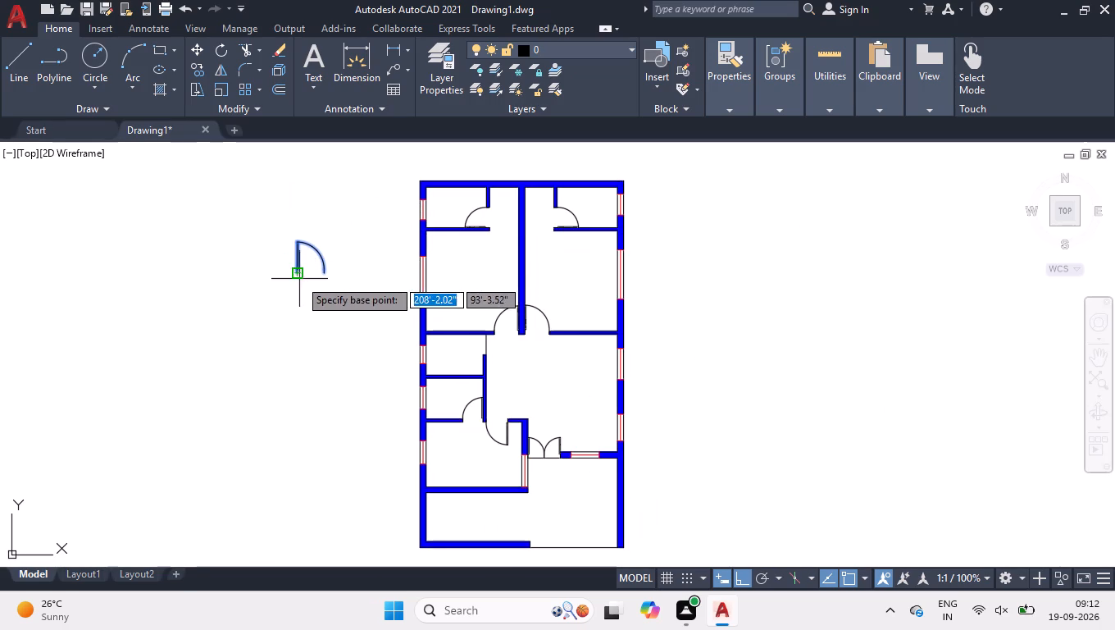
left_click(299, 277)
left_click(304, 199)
Flip the rotated spare door so its leaf lies along the north side and it swings south.
left_click_drag(303, 217, 300, 232)
left_click(277, 305)
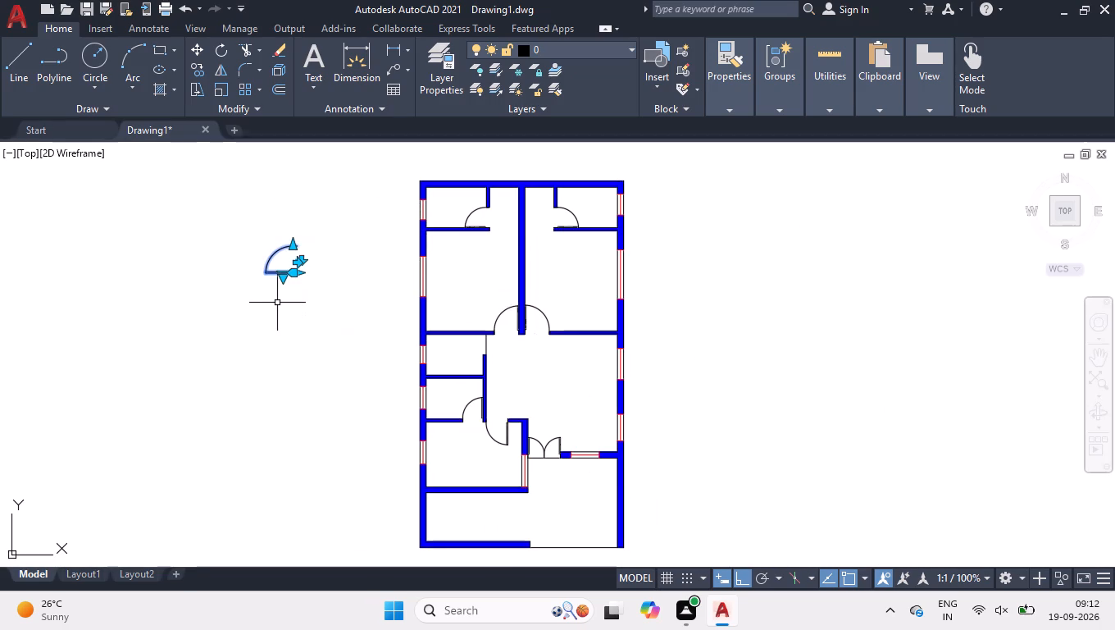
scroll(296, 231, "up", 3)
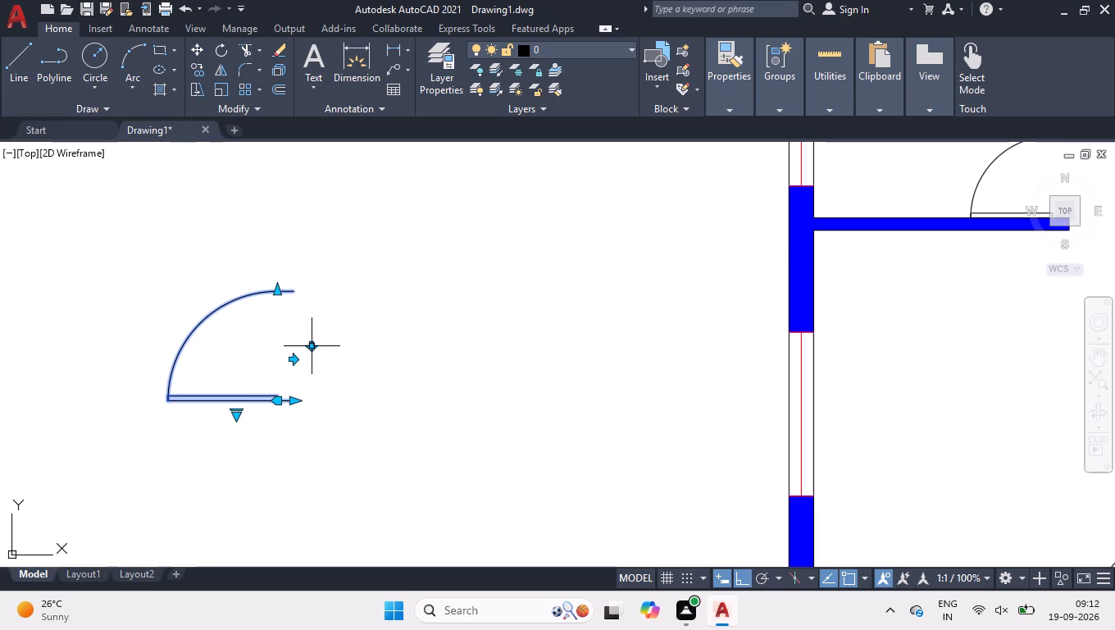
left_click(314, 345)
Move the flipped door by its hinge corner to the north end of the thin line closing the small west room's east opening.
key("m")
key("Return")
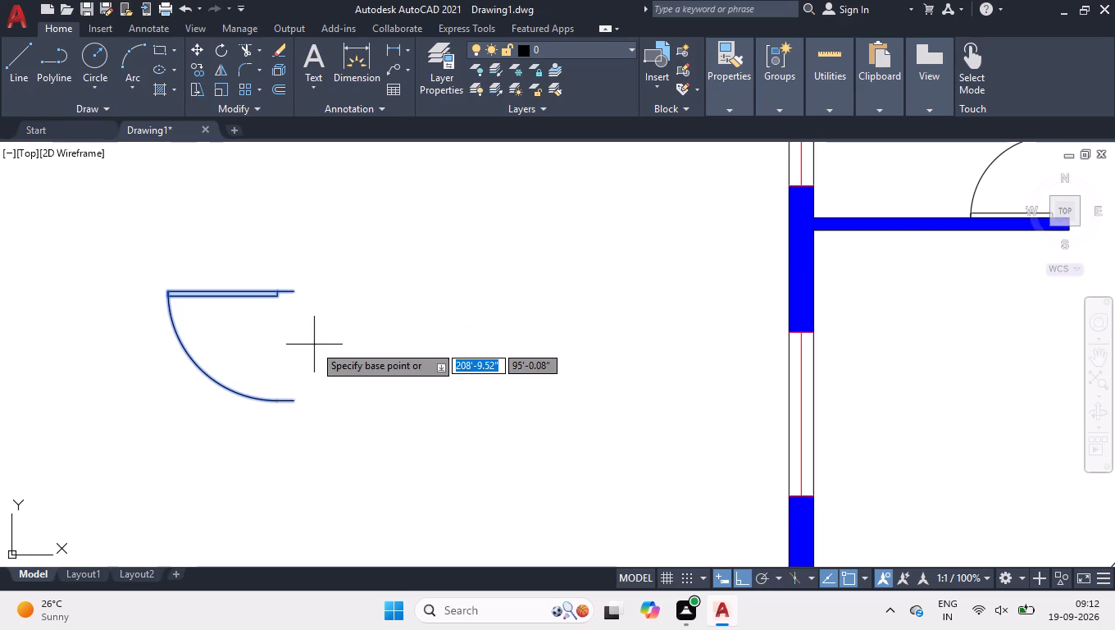
left_click(294, 289)
scroll(289, 285, "down", 1)
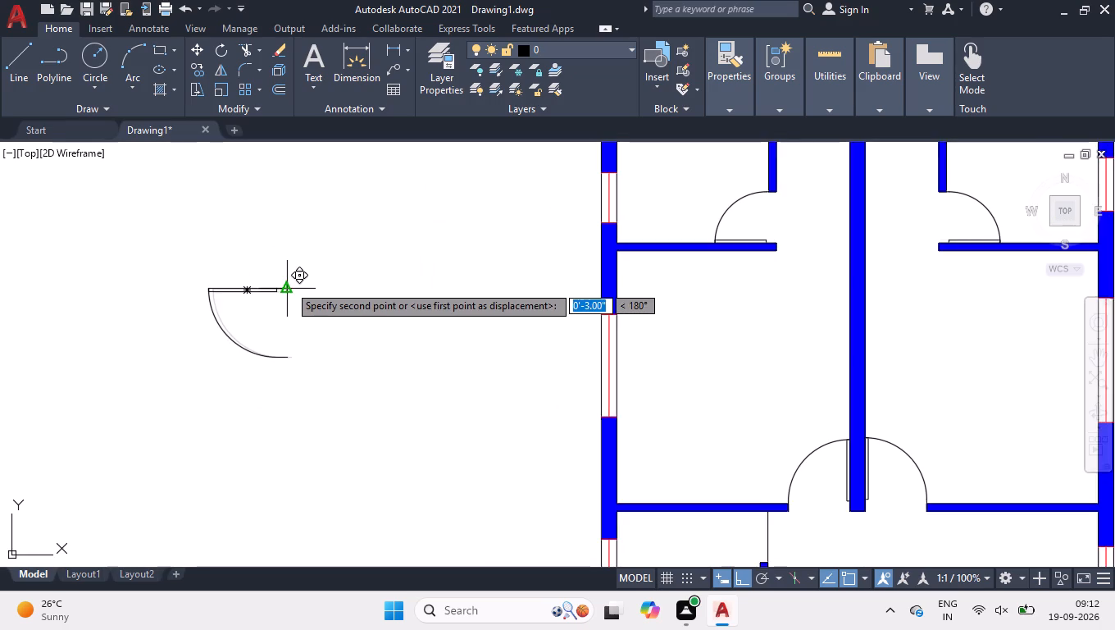
scroll(289, 285, "down", 3)
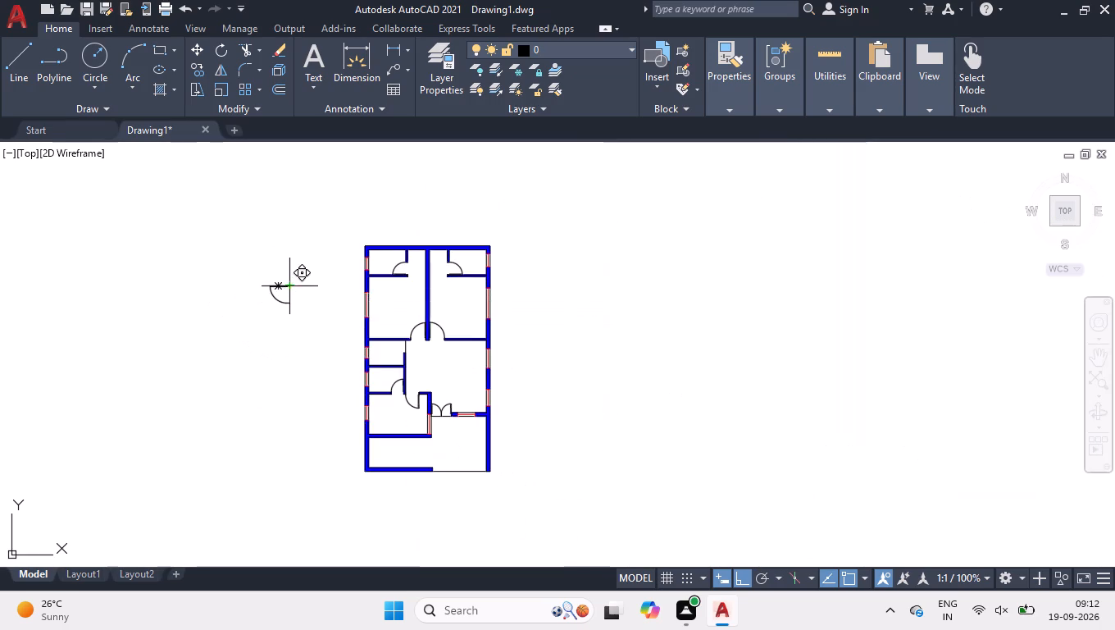
scroll(420, 368, "up", 3)
scroll(348, 307, "up", 2)
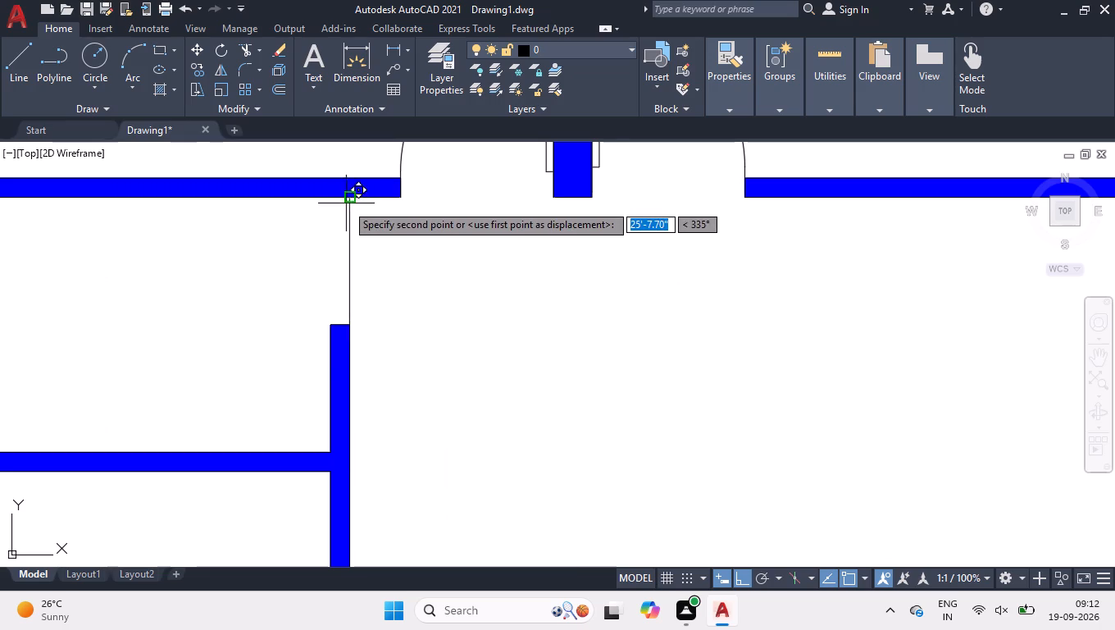
left_click(346, 198)
Shrink the small west room's door so its free side meets the north end of the vertical partition, and clear the selection.
left_click(267, 367)
left_click(253, 331)
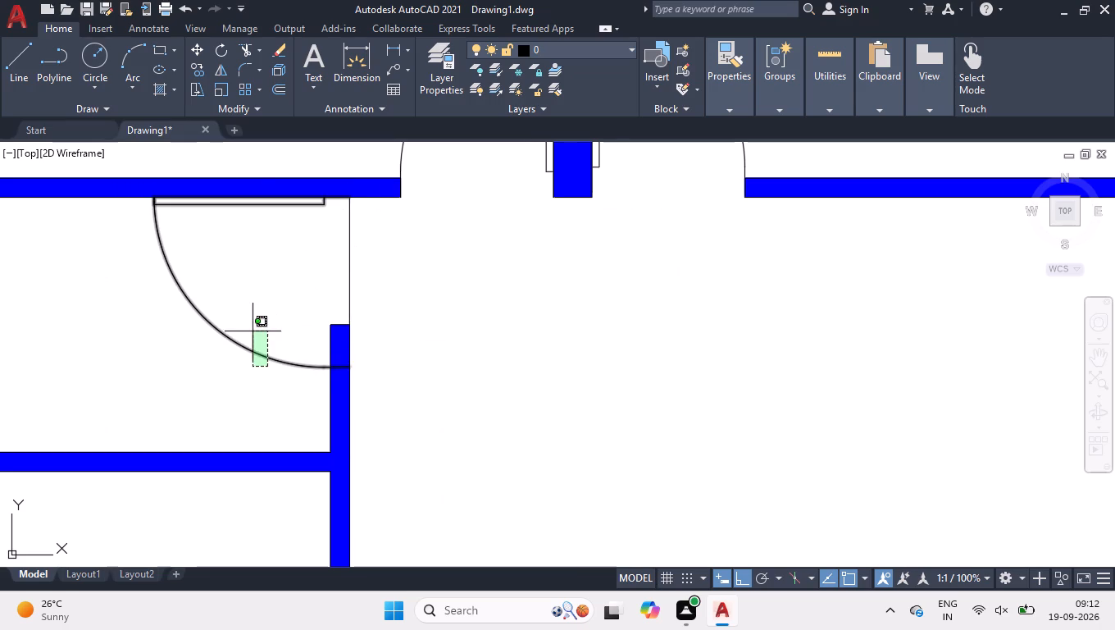
scroll(331, 375, "up", 1)
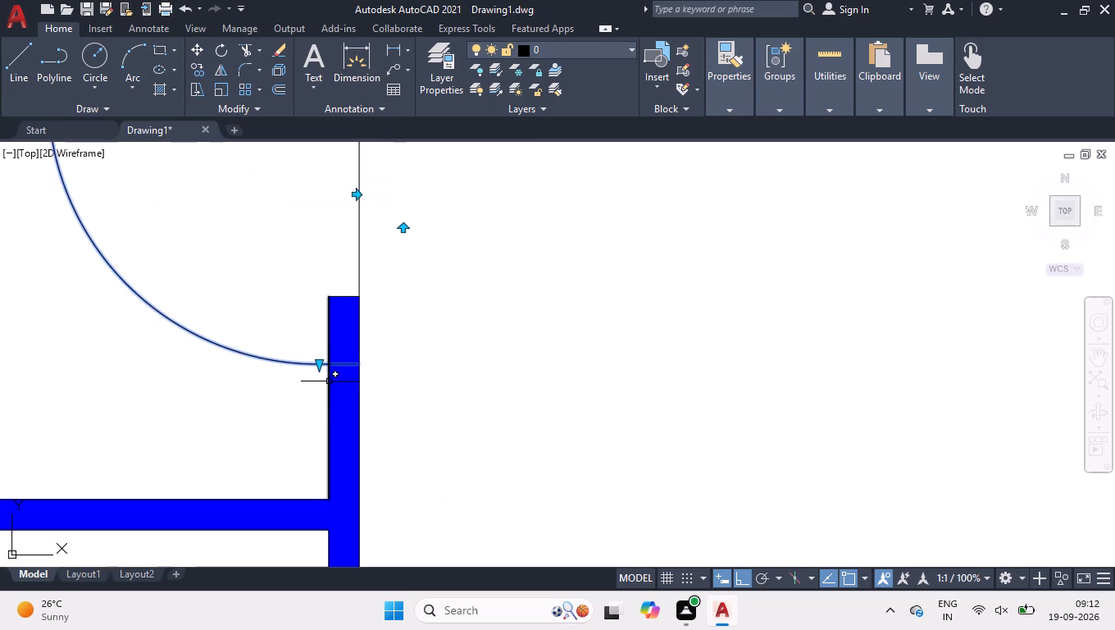
left_click(316, 364)
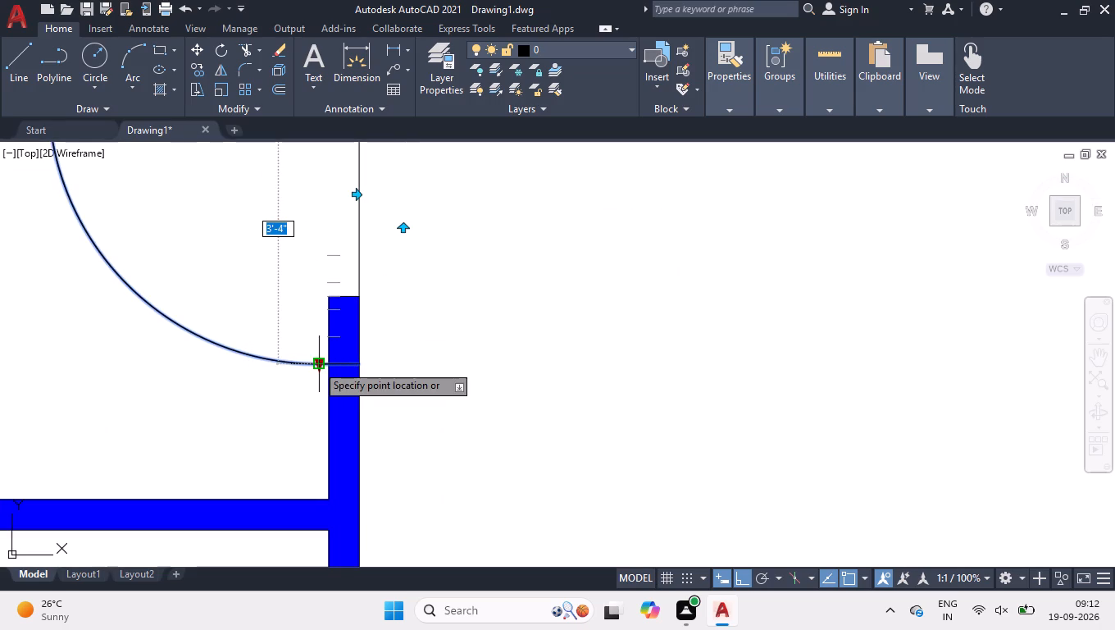
left_click(306, 314)
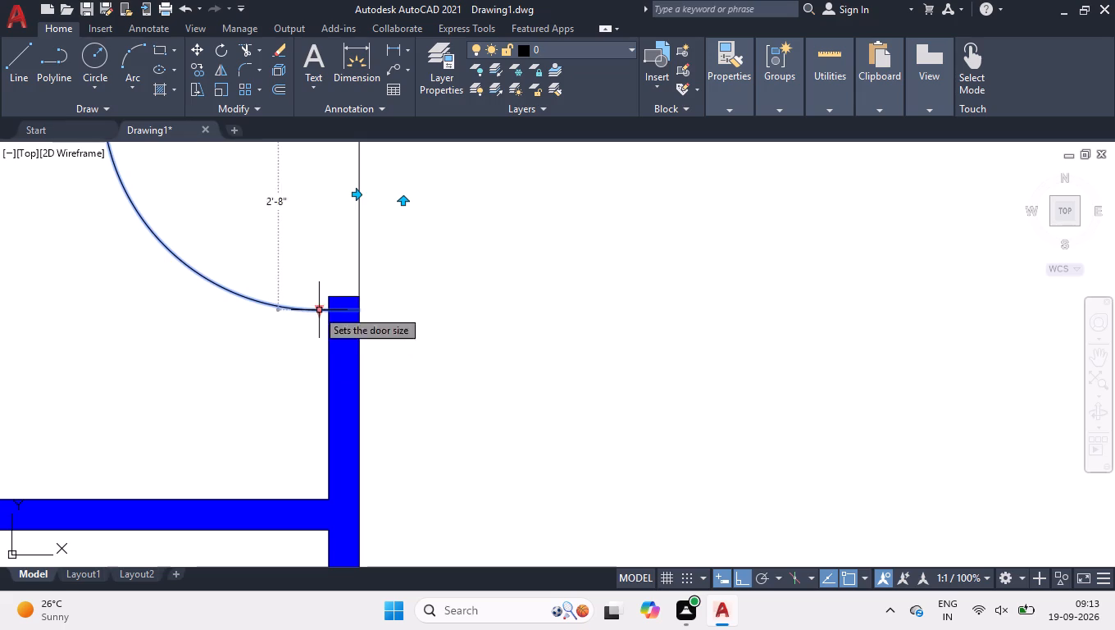
left_click(316, 309)
left_click(316, 298)
right_click(301, 274)
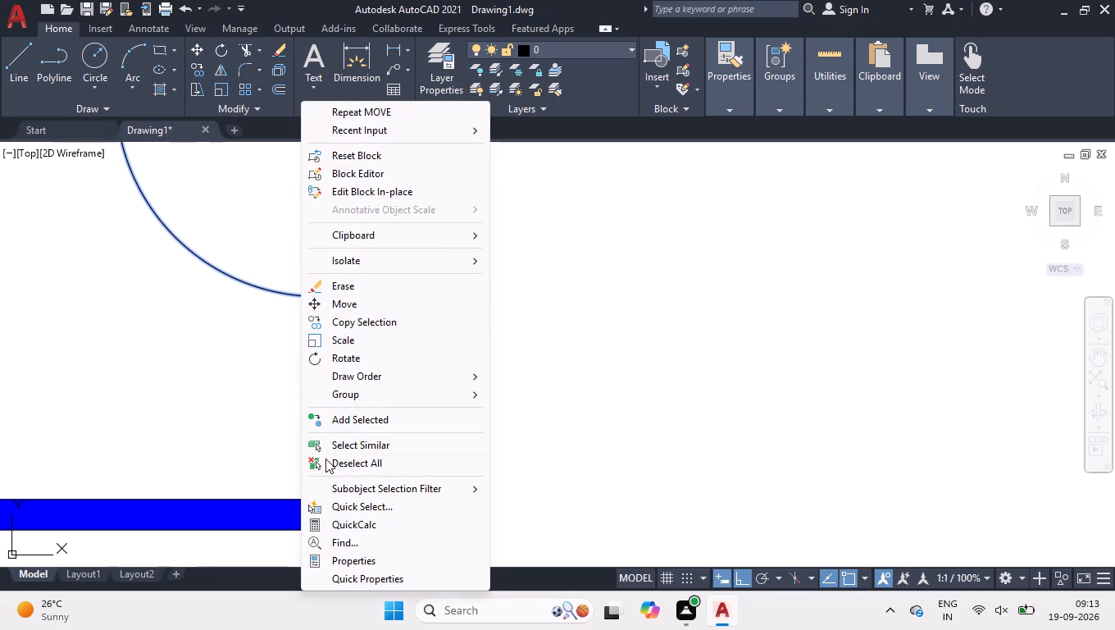
left_click(325, 459)
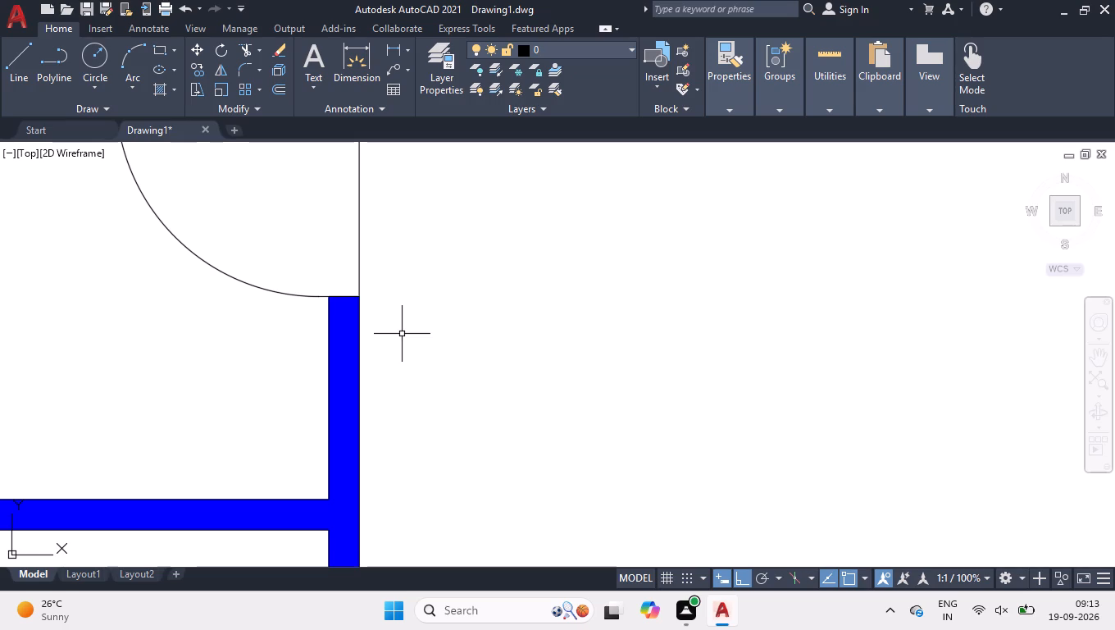
Draw a 7'-11" horizontal line between the facing bottom corners of the two short vertical partitions in the northern rooms.
left_click(1065, 217)
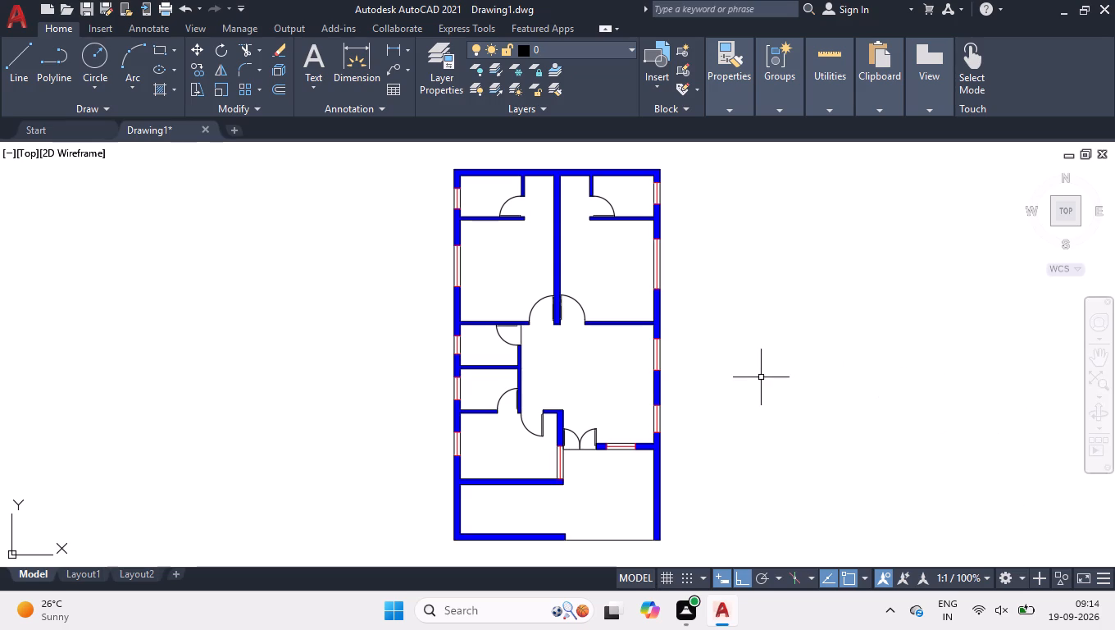
scroll(487, 167, "up", 3)
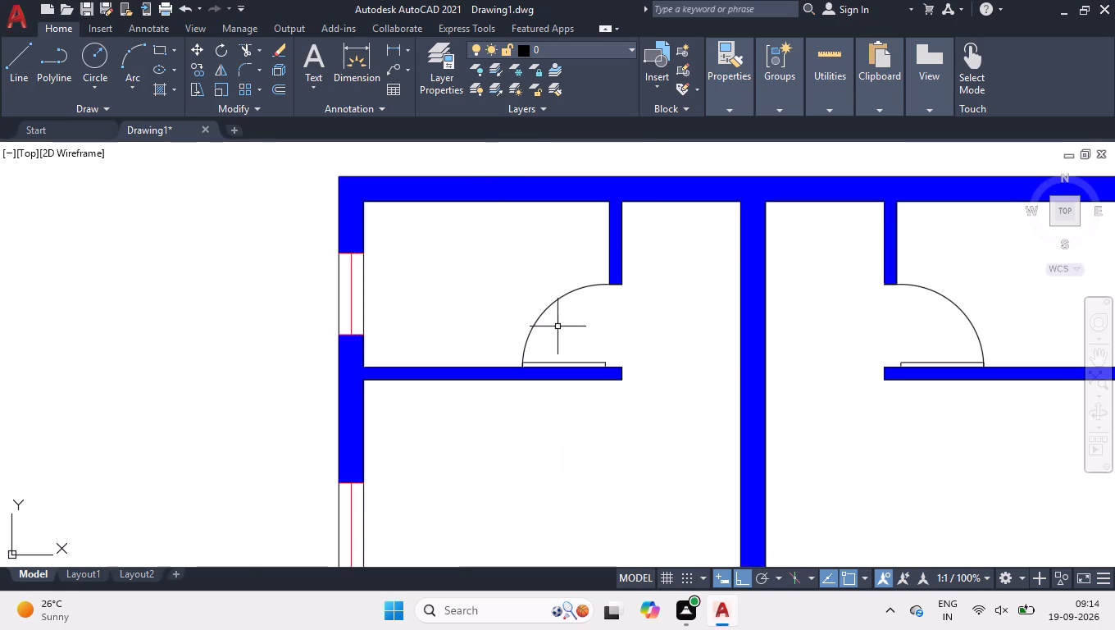
scroll(557, 327, "up", 2)
scroll(557, 327, "down", 2)
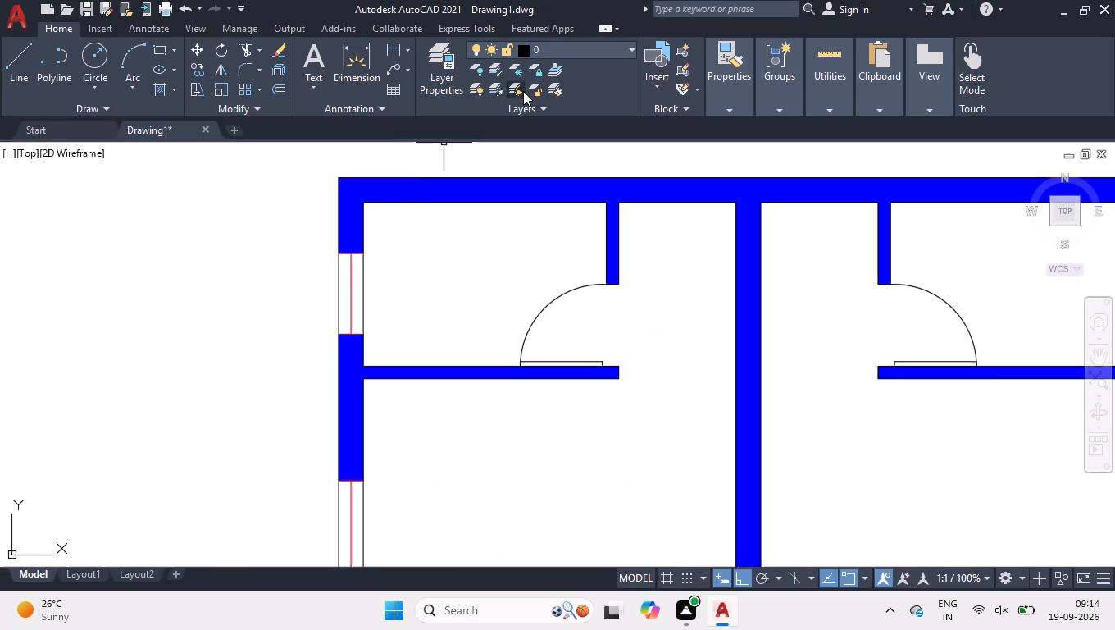
scroll(922, 269, "up", 2)
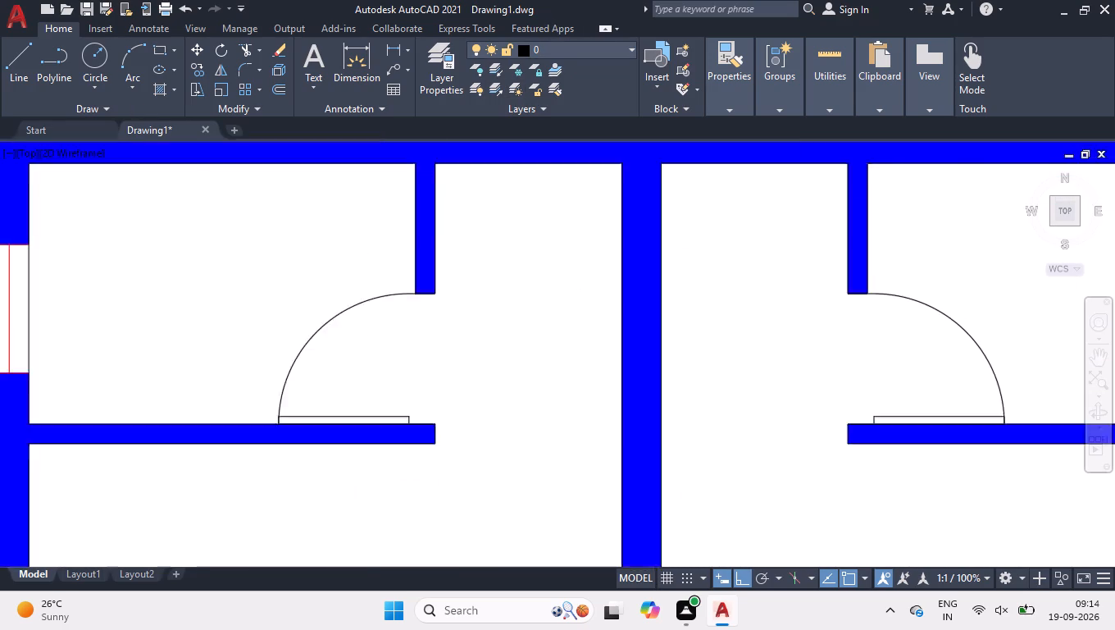
key("l")
key("Return")
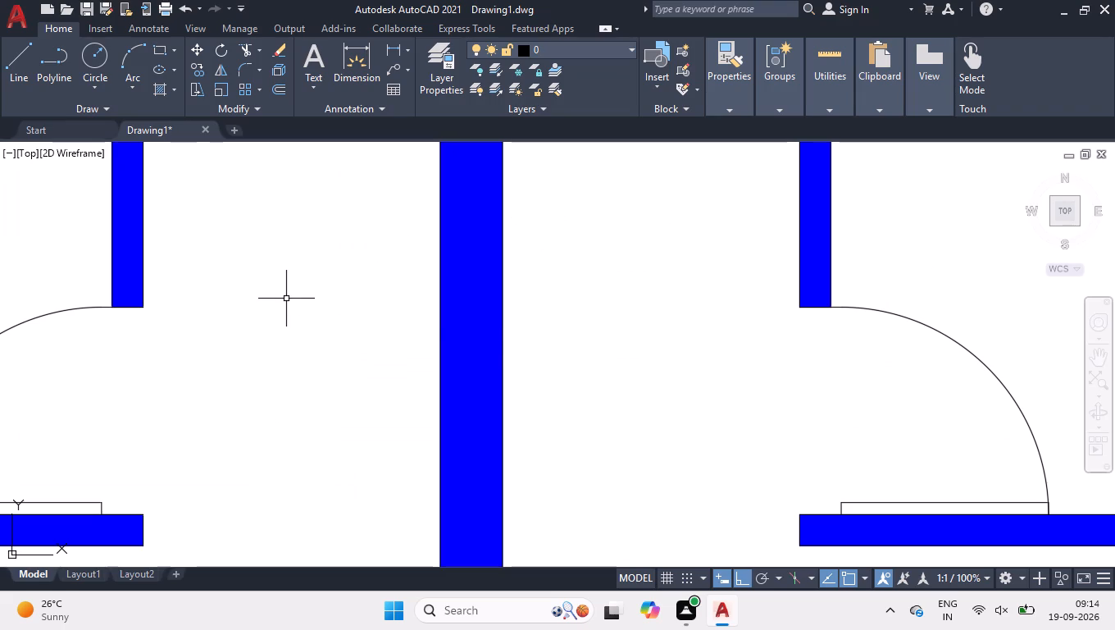
left_click(142, 307)
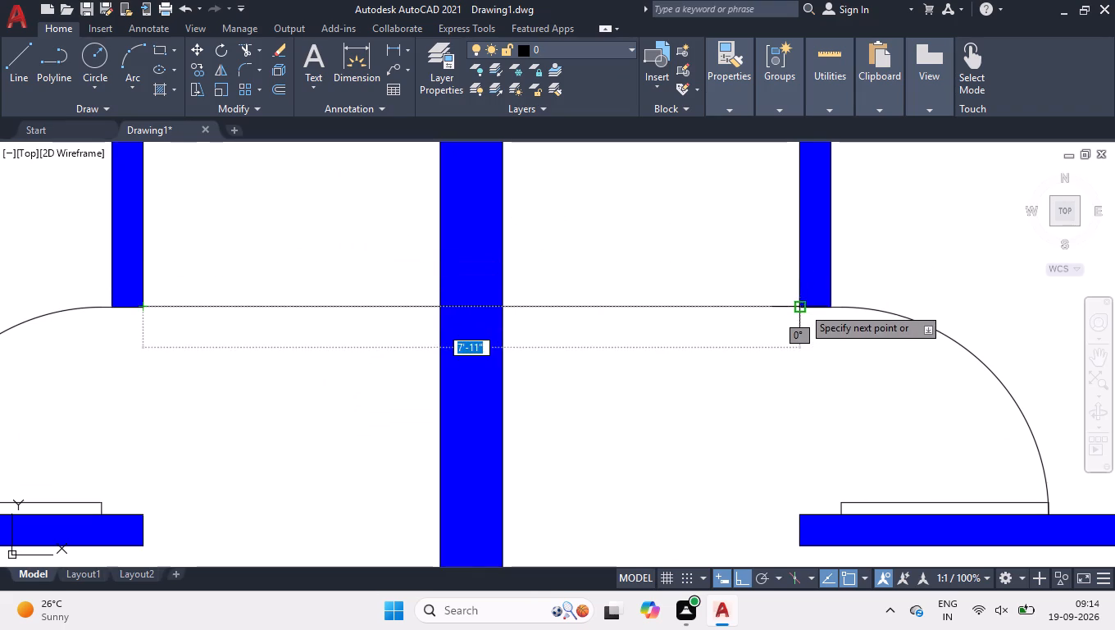
left_click(803, 307)
key("space")
Trim the part of the new horizontal line that crosses the thick central wall.
type("tr v")
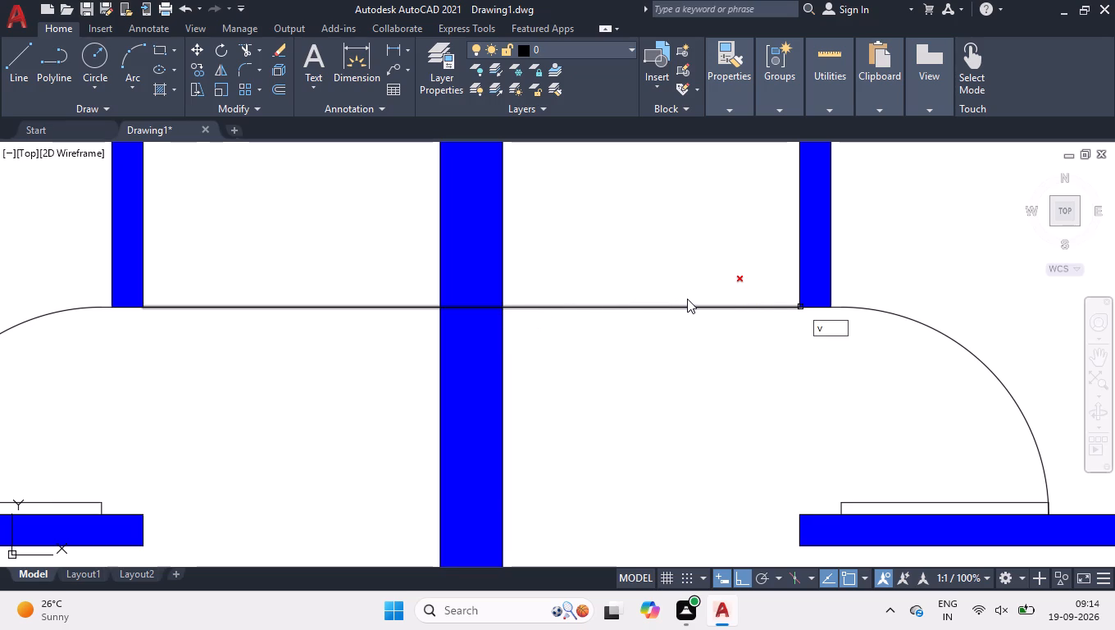
key("space")
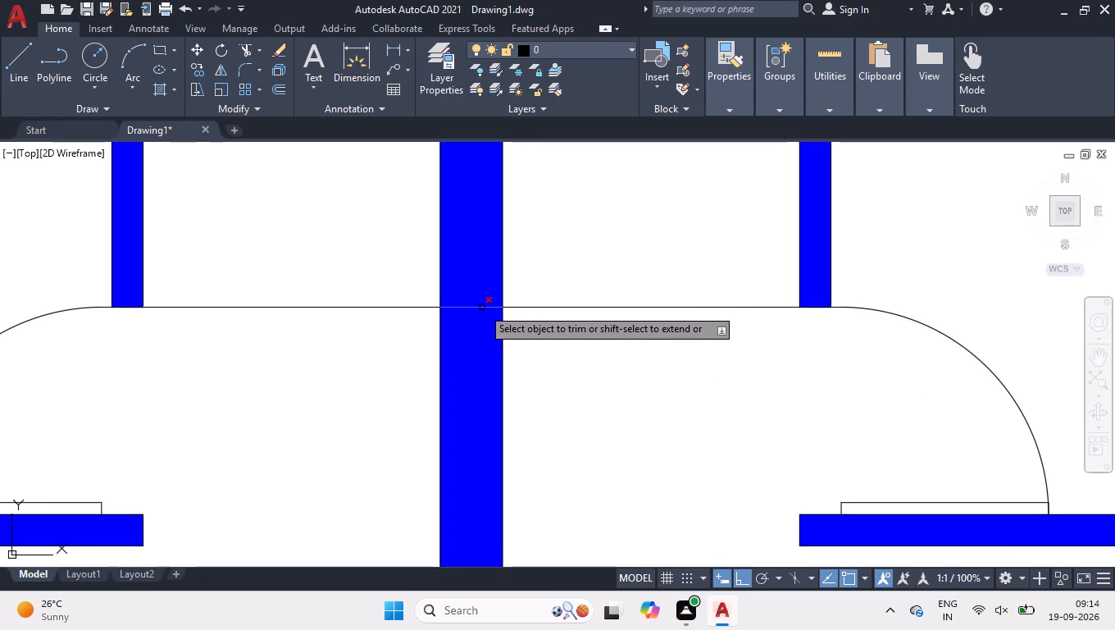
left_click(482, 308)
key("space")
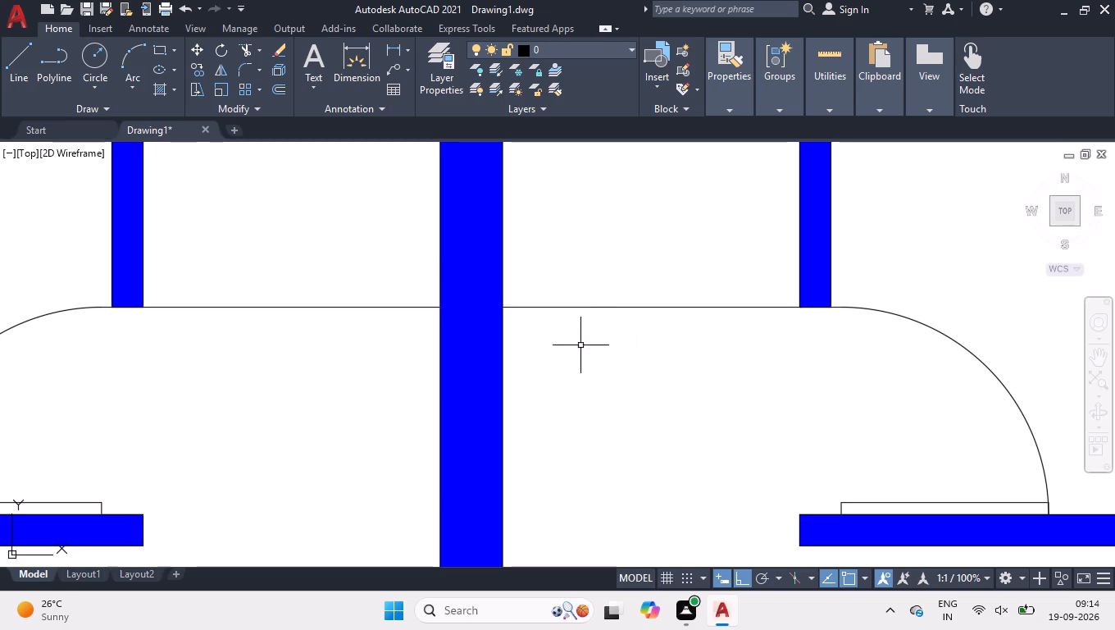
Add a centred multiline text label DRESS, 5" high in capitals, in the narrow northern room just west of the central wall.
scroll(589, 305, "down", 3)
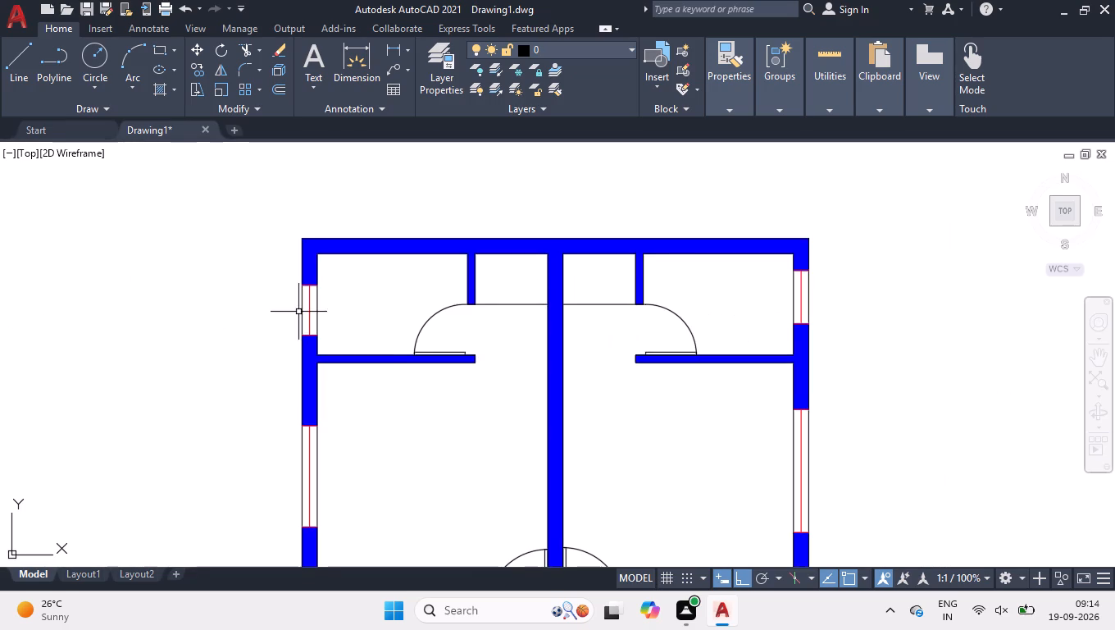
scroll(375, 287, "up", 2)
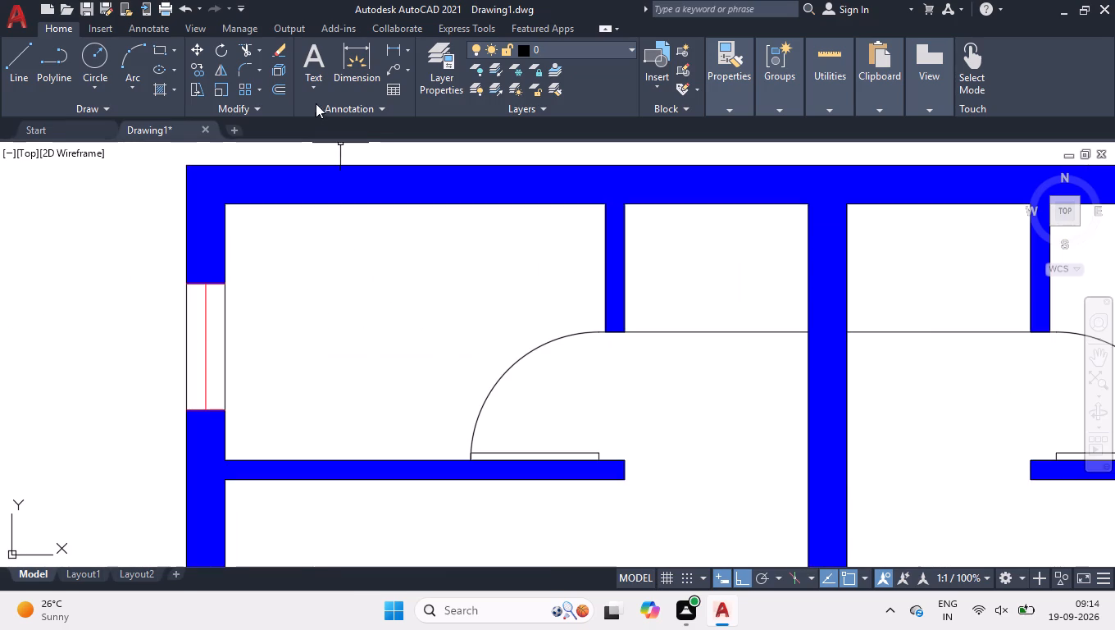
left_click(313, 55)
scroll(389, 276, "down", 1)
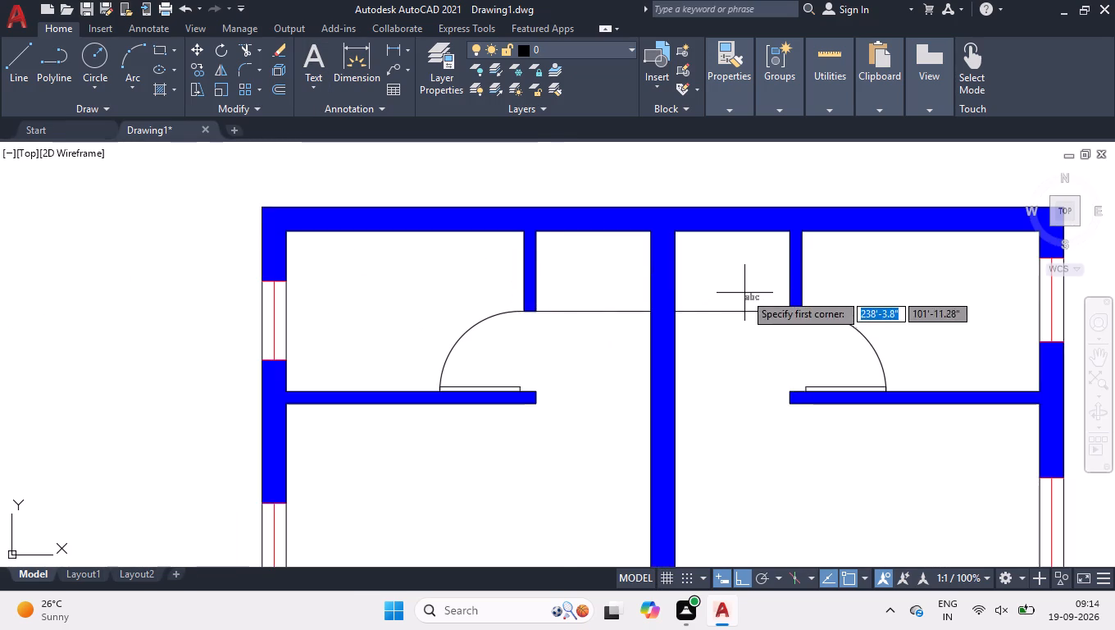
scroll(744, 289, "up", 2)
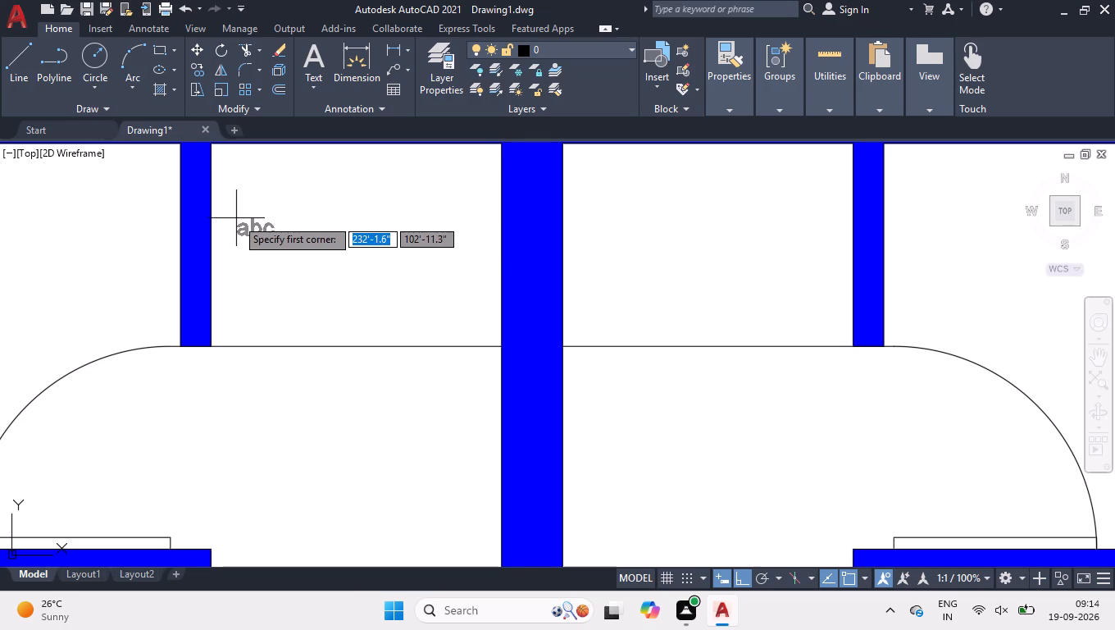
left_click(236, 218)
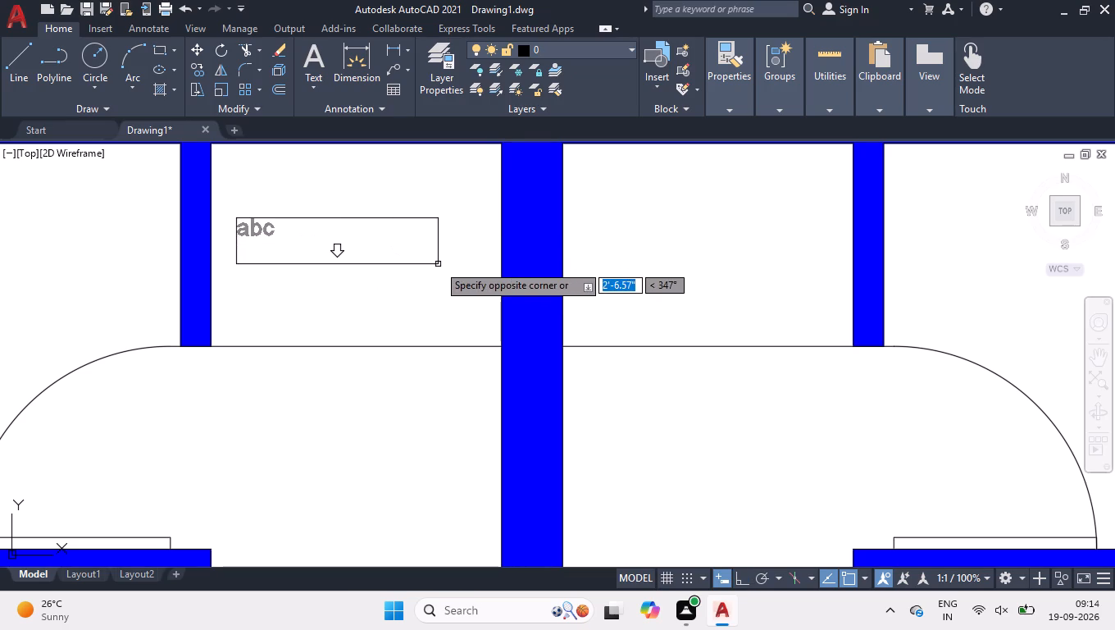
left_click(465, 264)
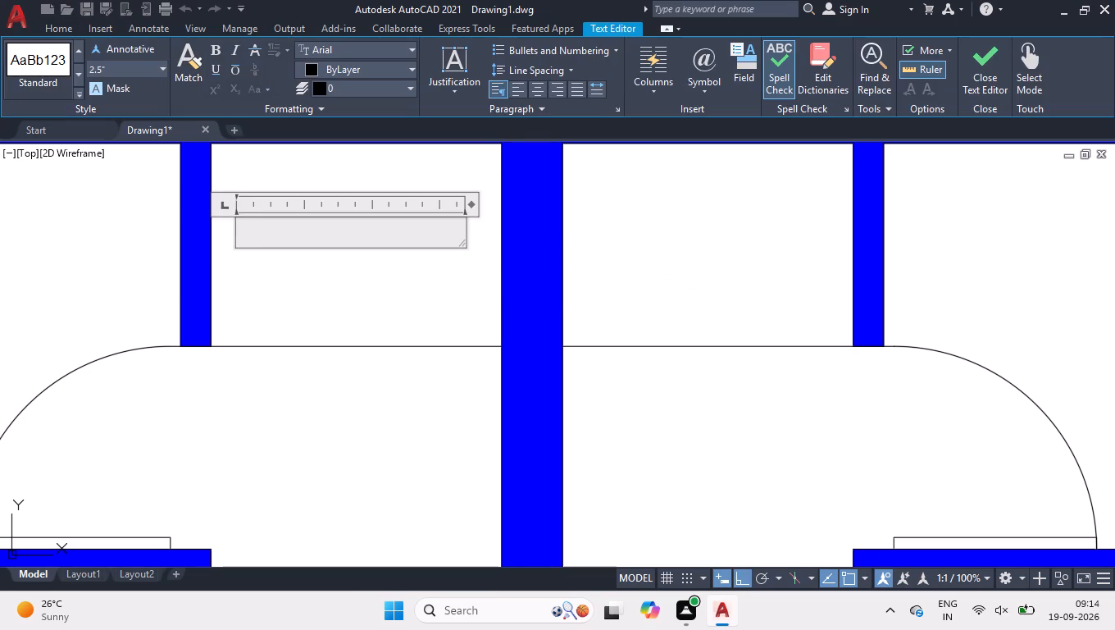
left_click(119, 63)
key("5")
key("Return")
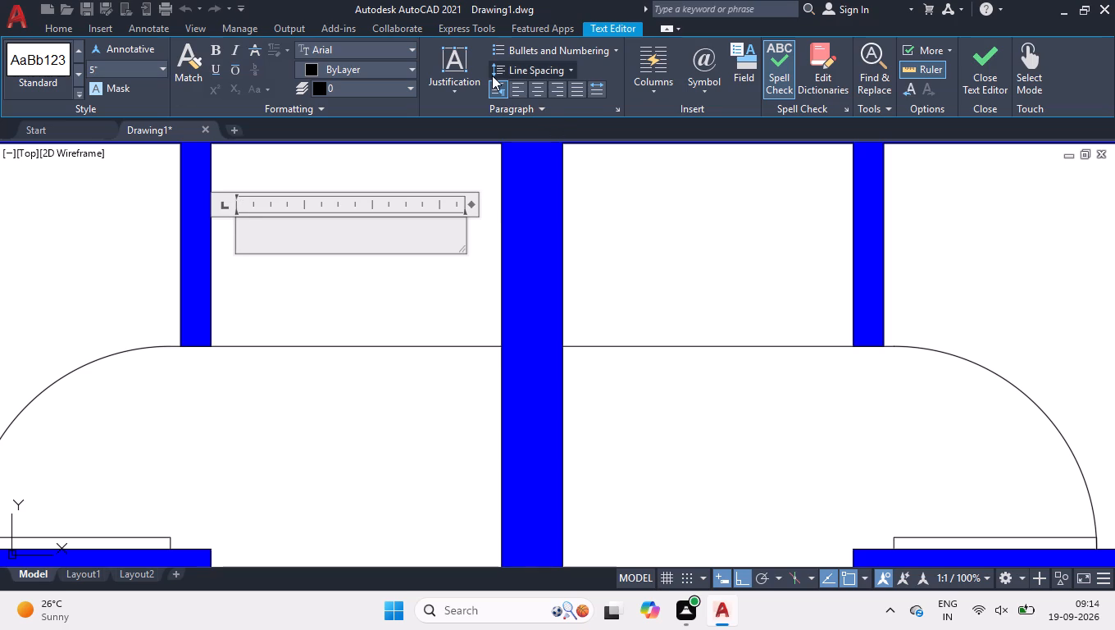
left_click(533, 82)
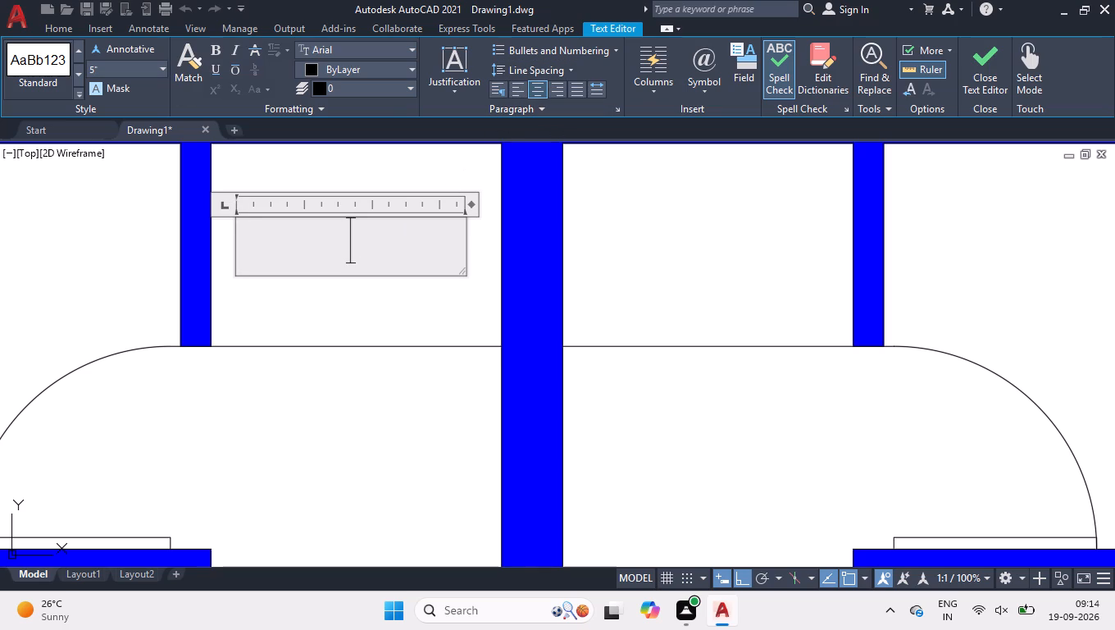
left_click(357, 244)
type("dress")
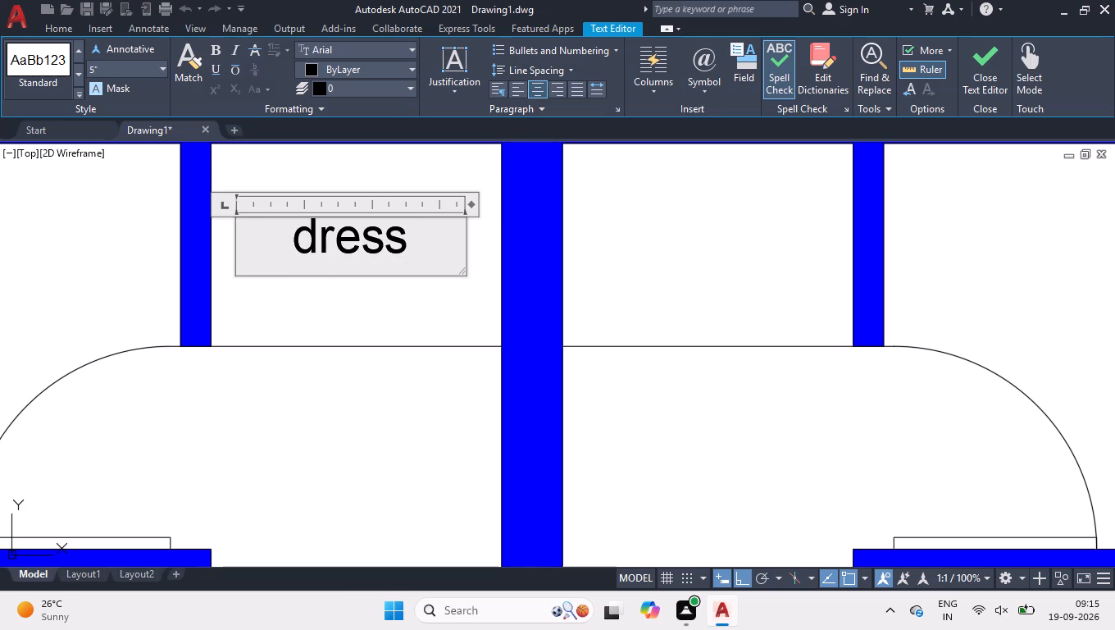
key("ctrl+a")
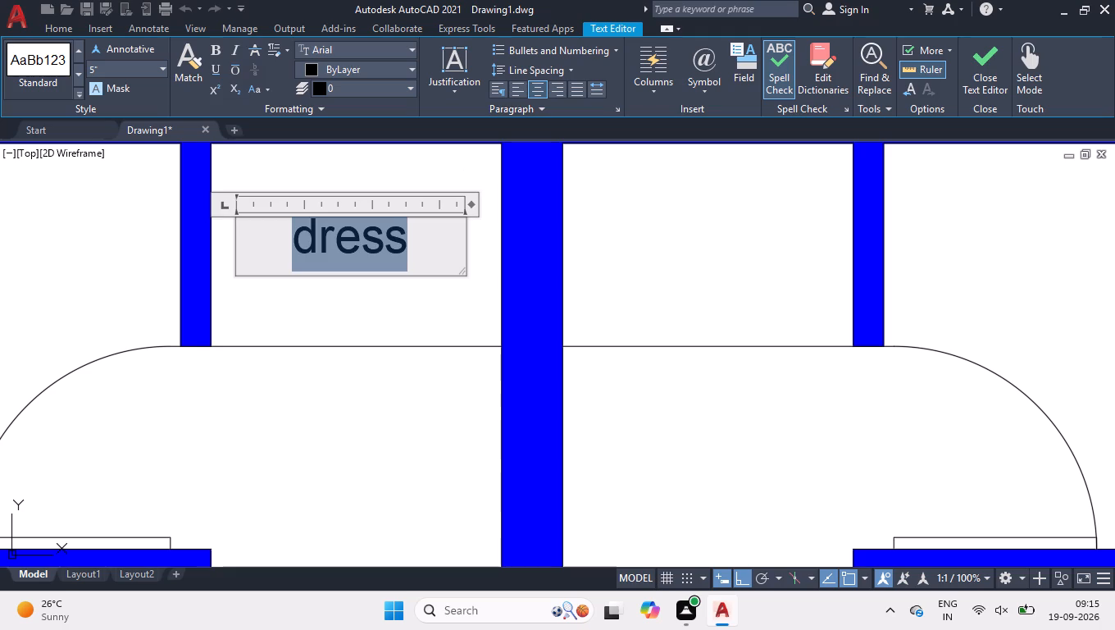
left_click(392, 287)
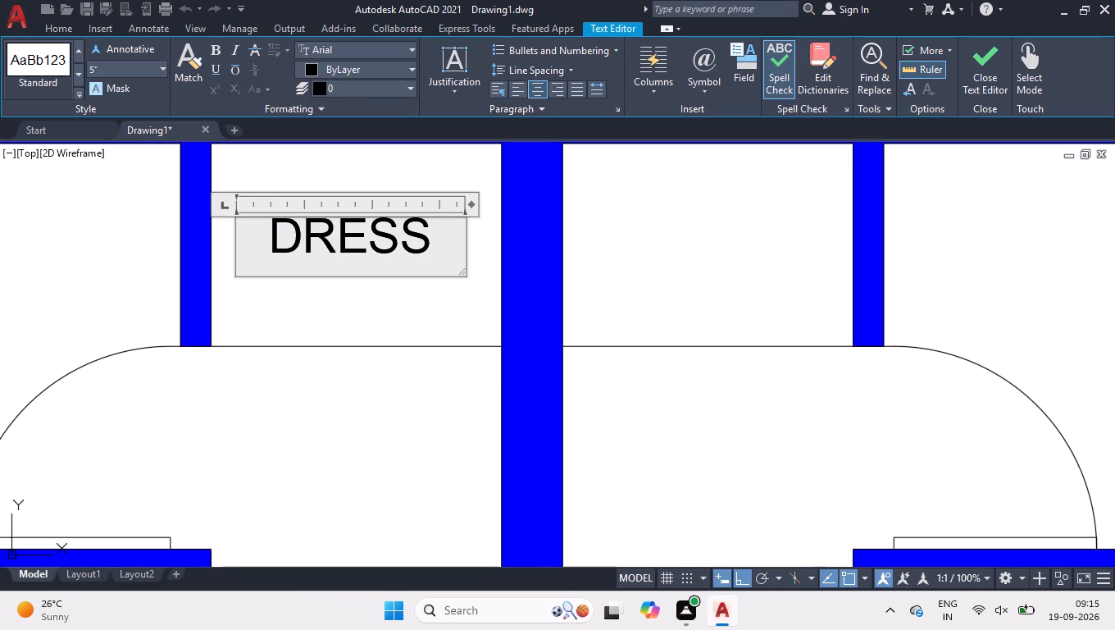
Set the DRESS label's text height to 4" and close the text editing.
scroll(389, 285, "down", 2)
left_click(397, 270)
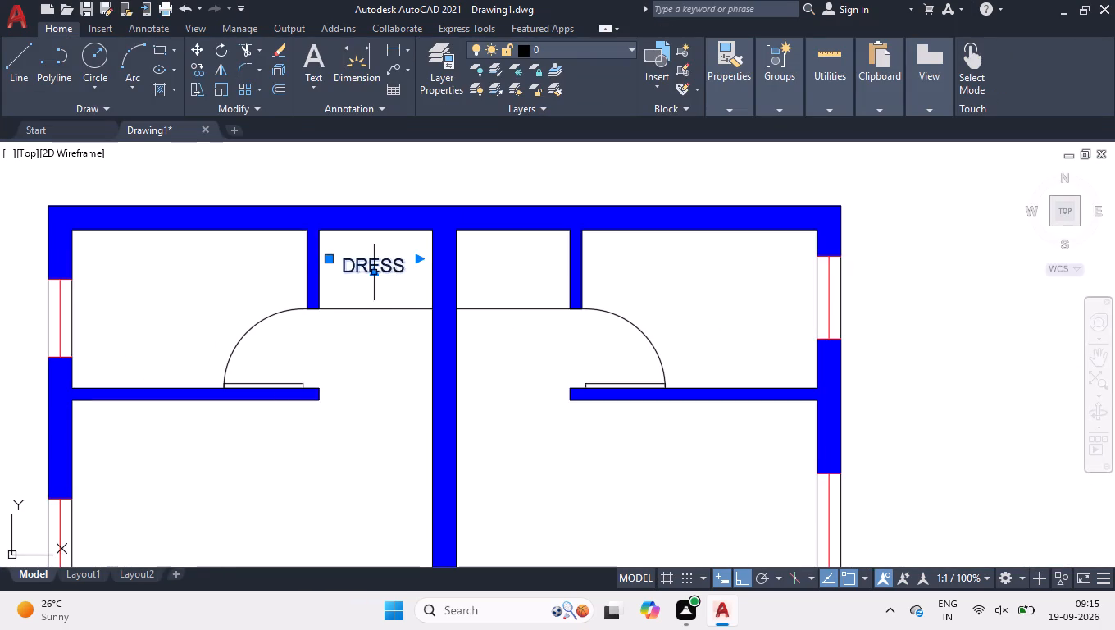
scroll(353, 259, "up", 3)
double_click(362, 263)
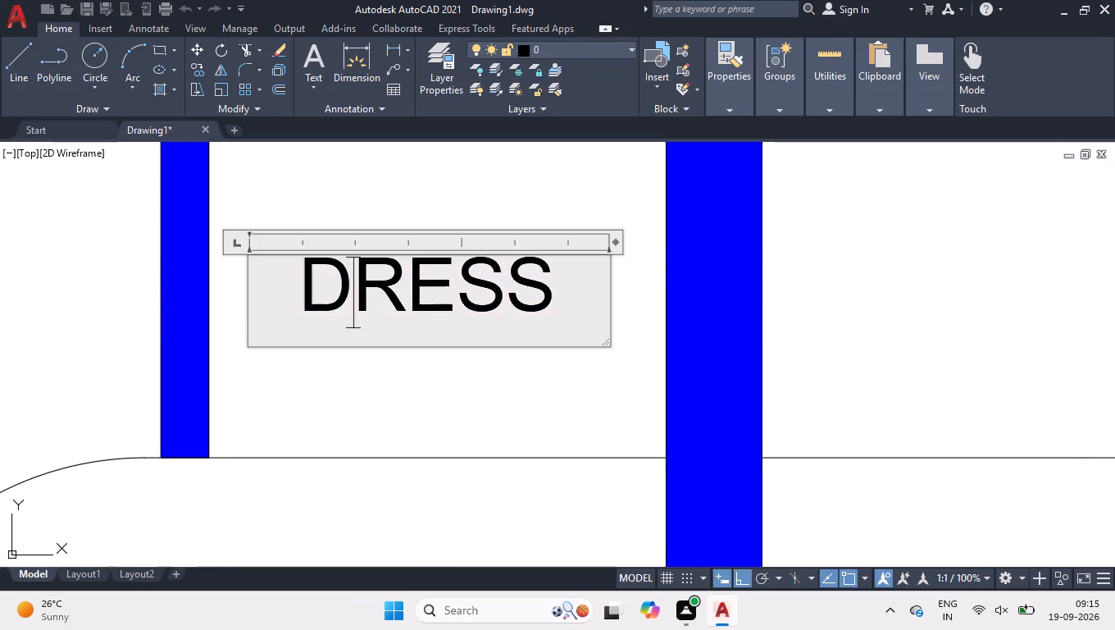
left_click_drag(576, 285, 104, 390)
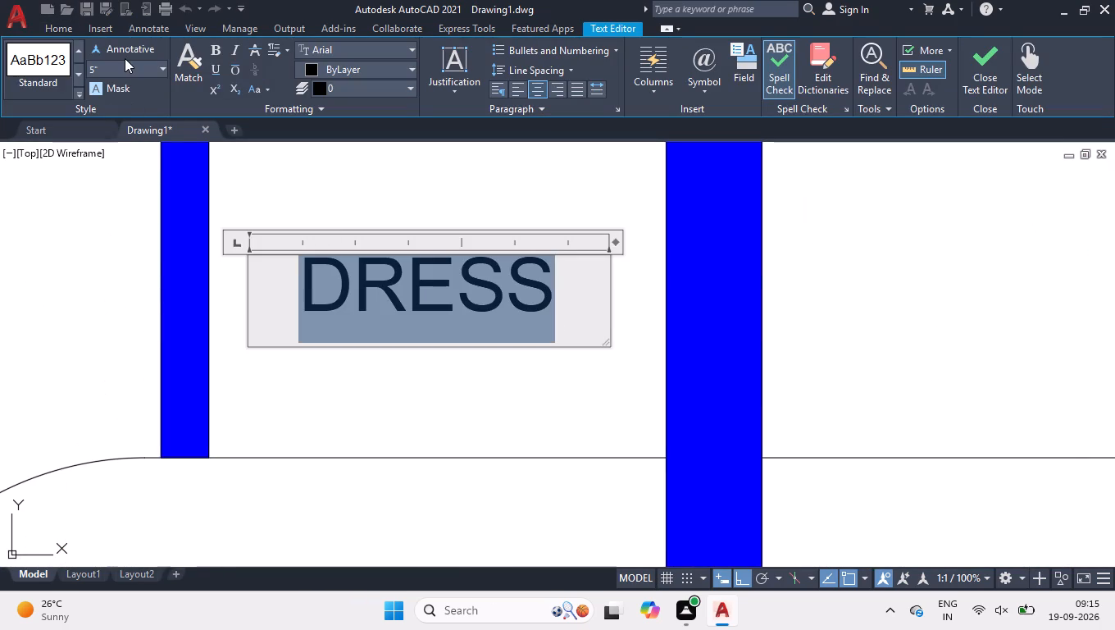
left_click(117, 73)
key("4")
key("Return")
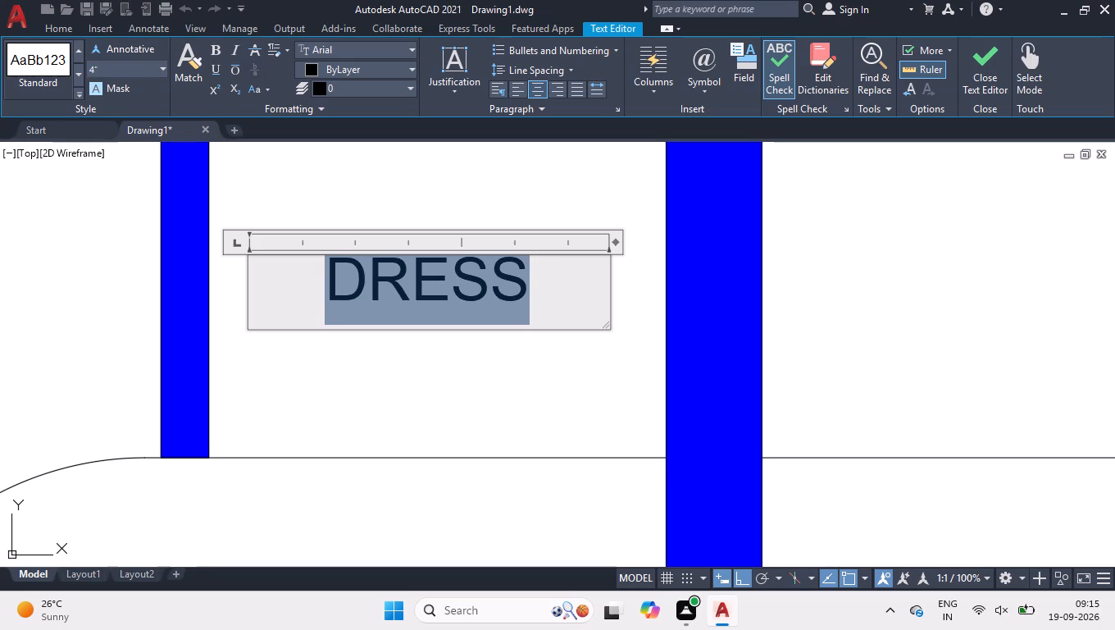
left_click(321, 412)
Copy the DRESS label, with Ortho off, to the narrow room east of the central wall and both northern corner rooms.
left_click(424, 355)
left_click(349, 190)
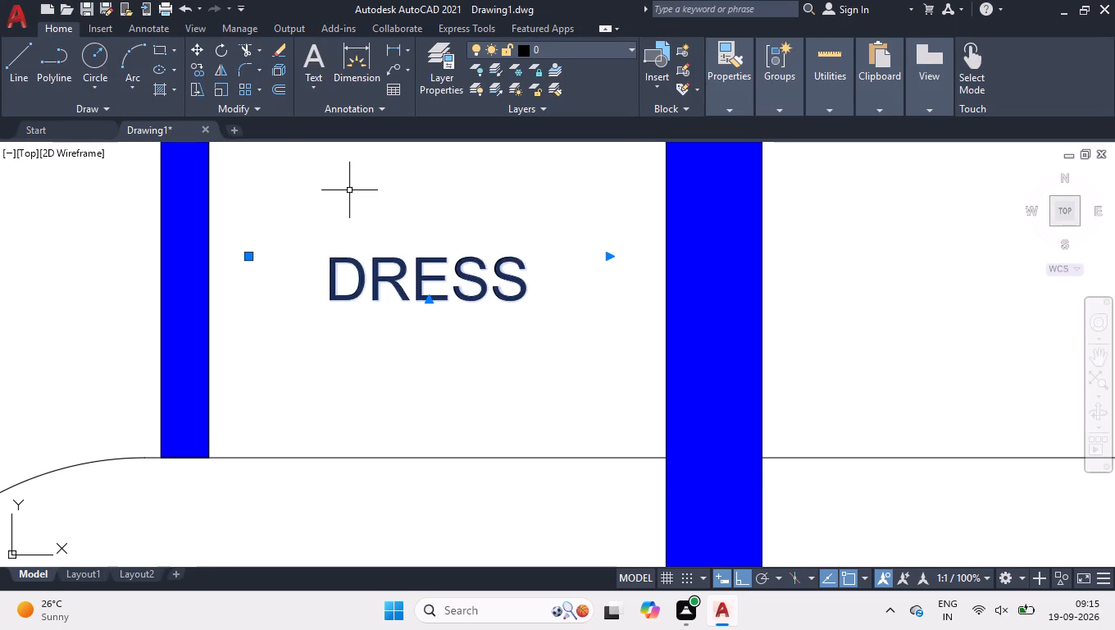
type("COP")
key("Return")
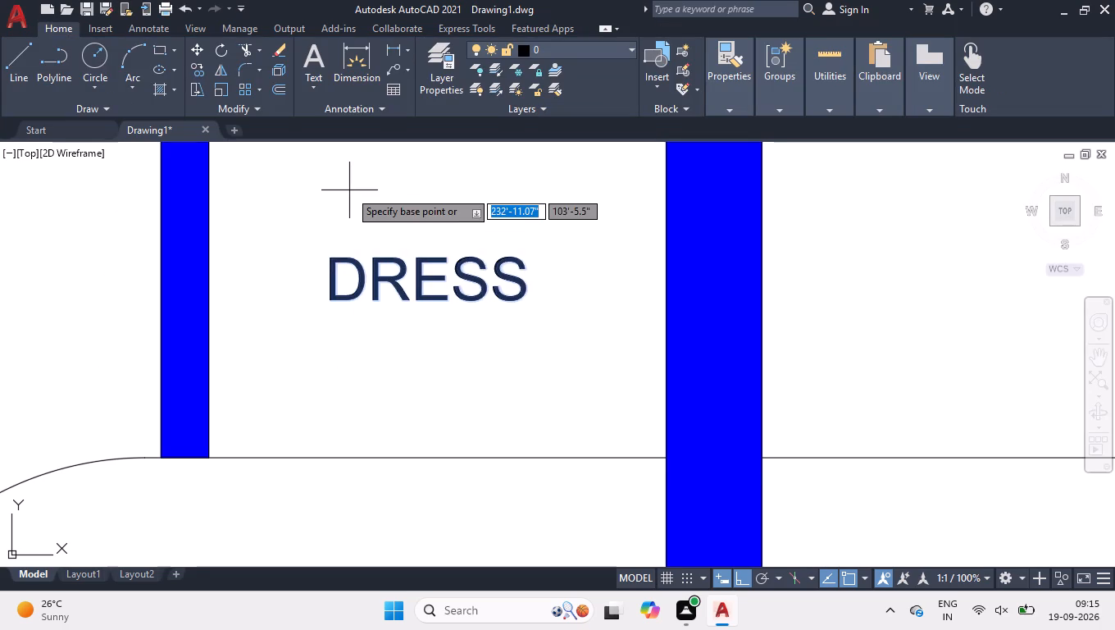
left_click(411, 277)
scroll(411, 277, "down", 2)
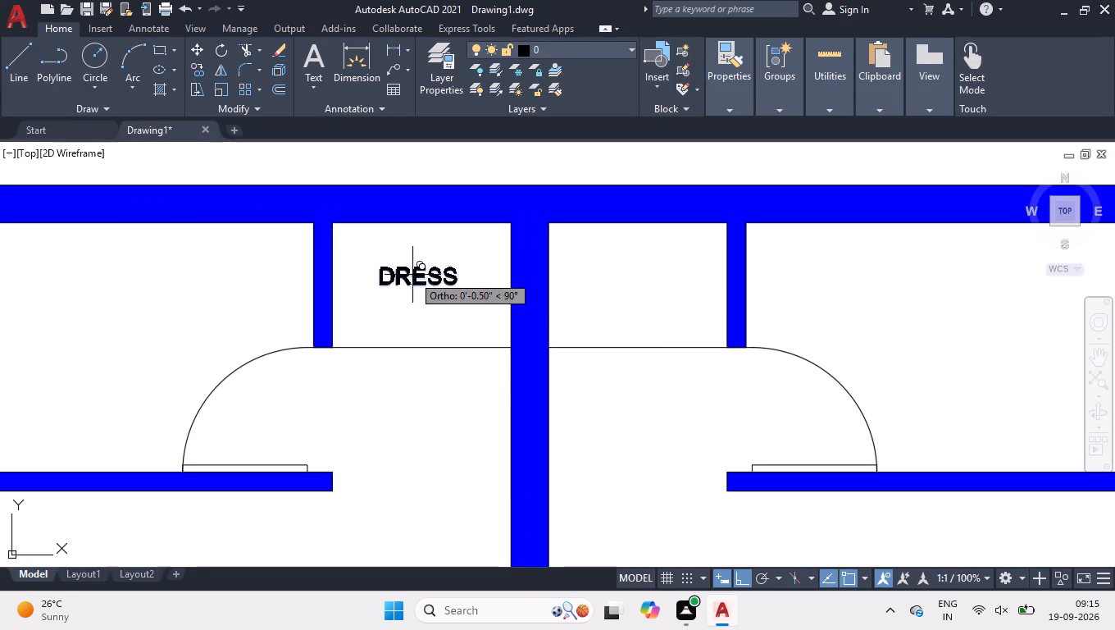
left_click(767, 578)
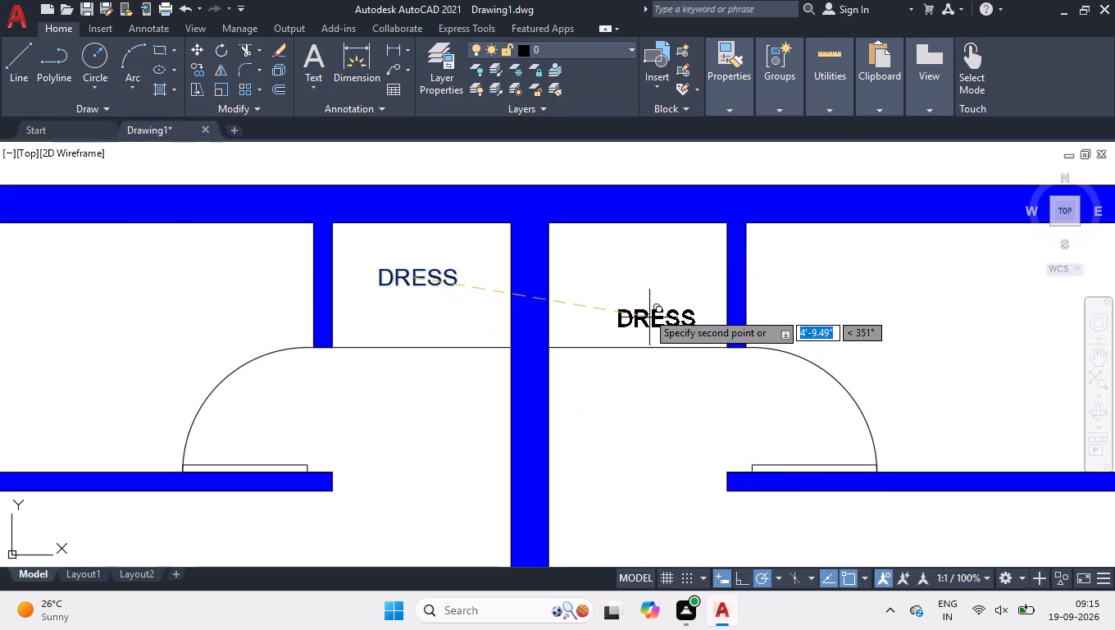
left_click(637, 282)
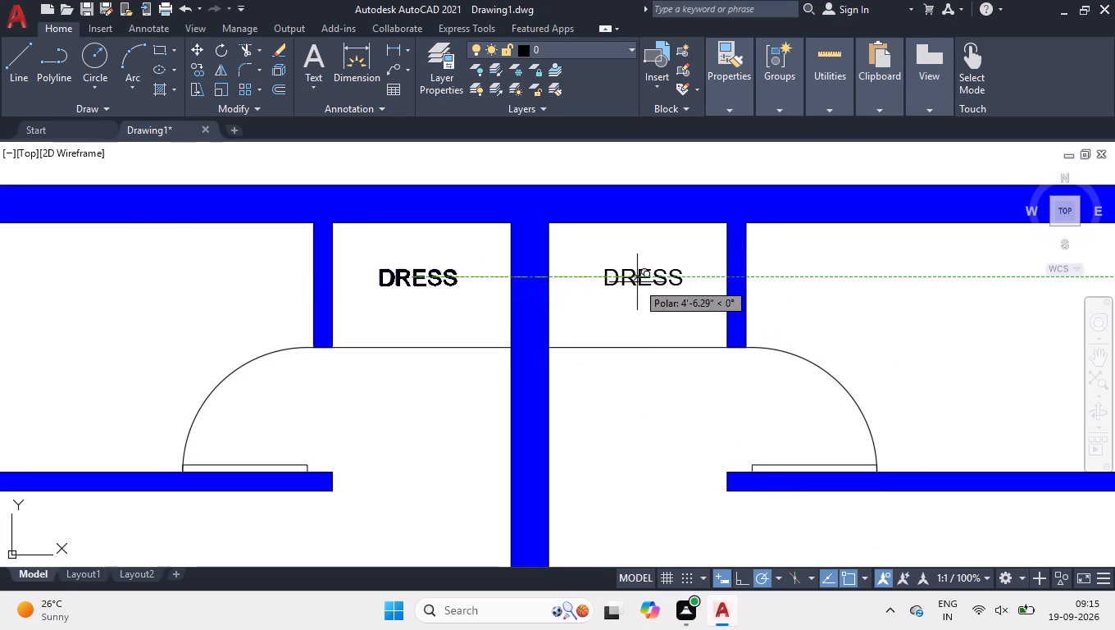
scroll(637, 282, "down", 2)
scroll(432, 318, "up", 2)
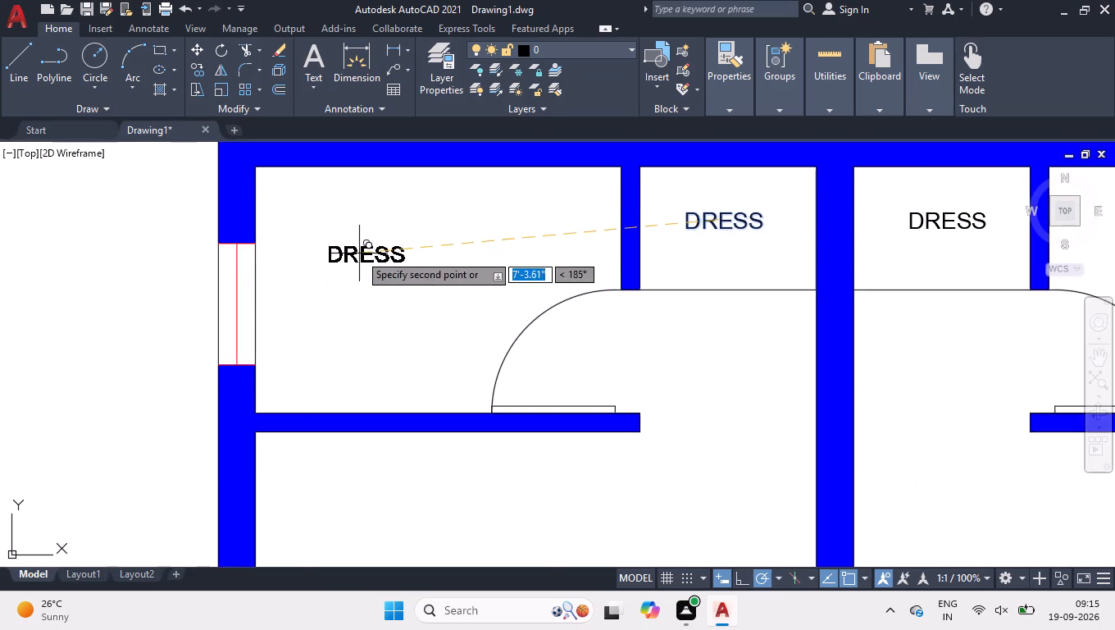
left_click(359, 253)
scroll(358, 253, "down", 2)
left_click(710, 262)
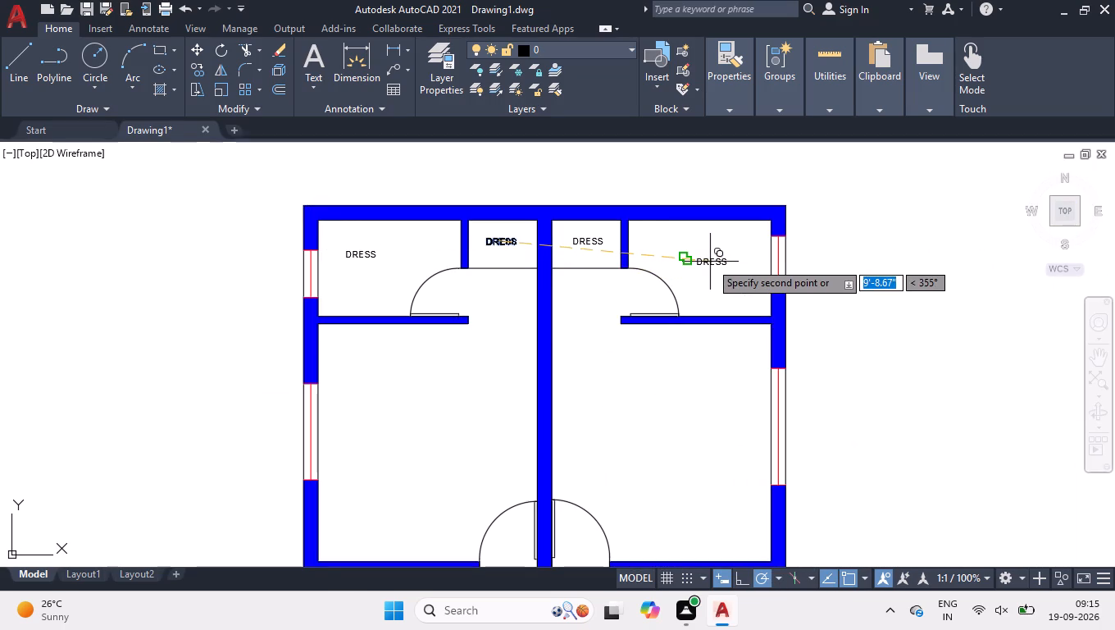
Place copies of the DRESS label in the two large rooms on either side of the central wall.
scroll(710, 262, "down", 2)
scroll(631, 368, "up", 3)
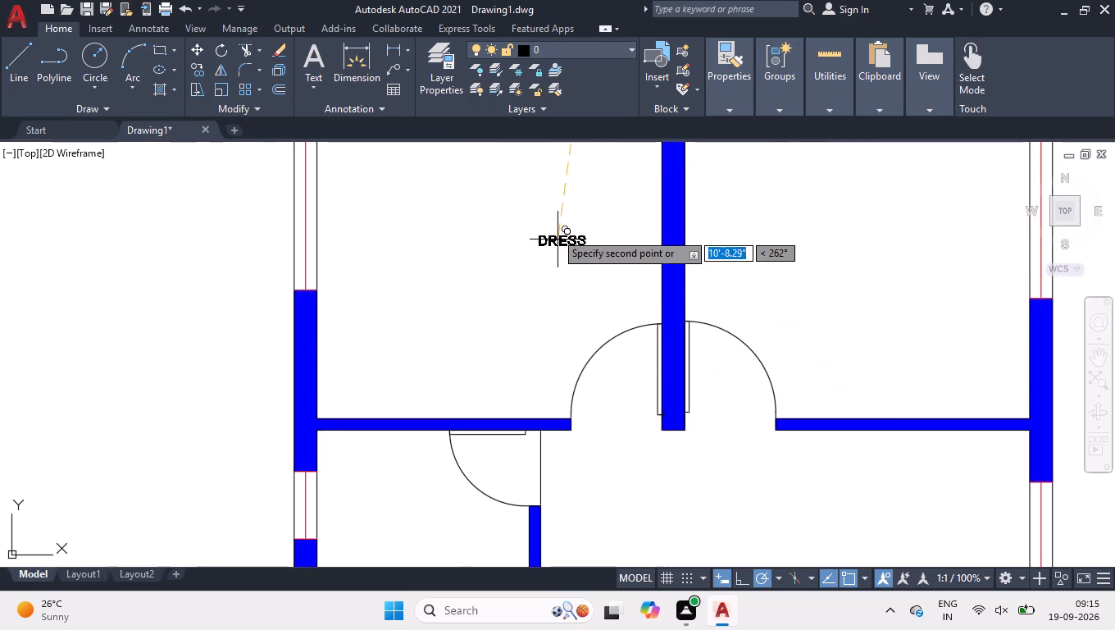
scroll(555, 240, "down", 2)
scroll(563, 183, "up", 1)
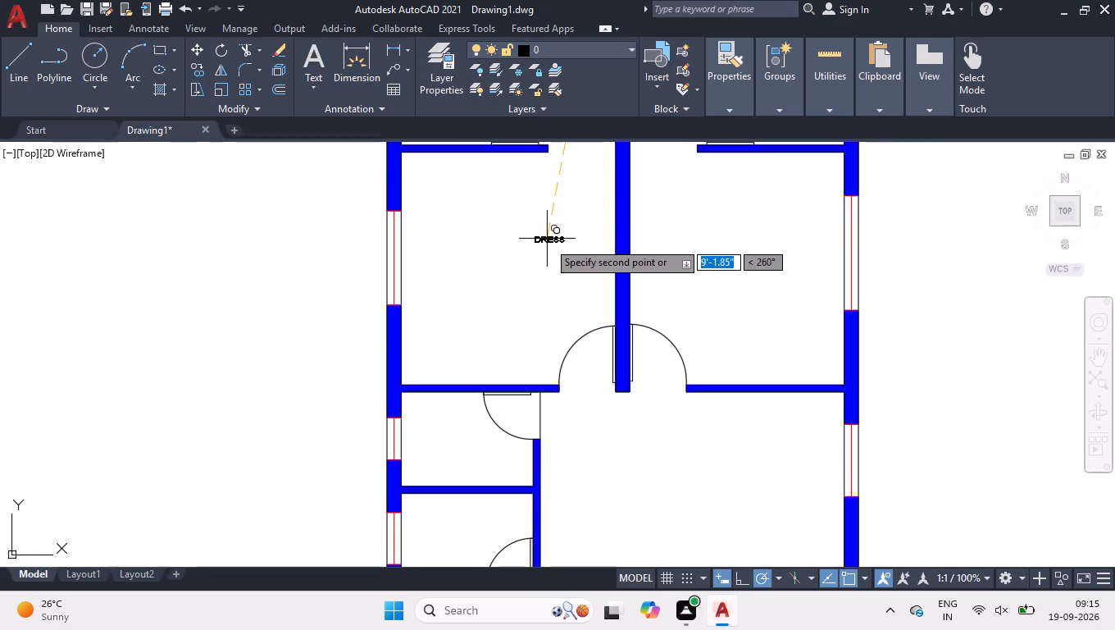
left_click(553, 240)
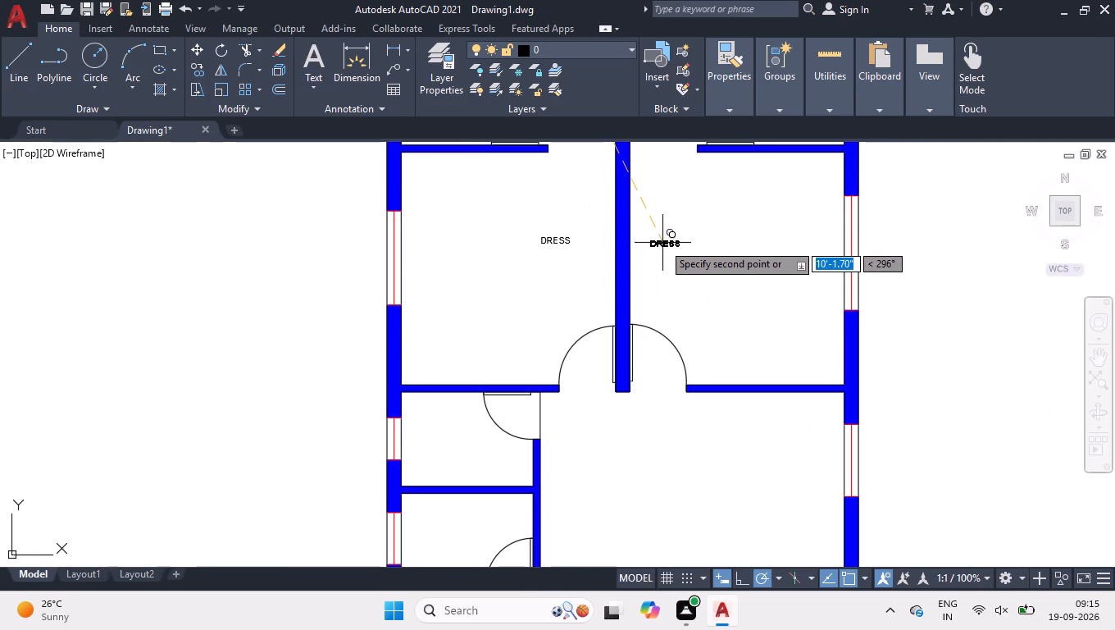
left_click(664, 237)
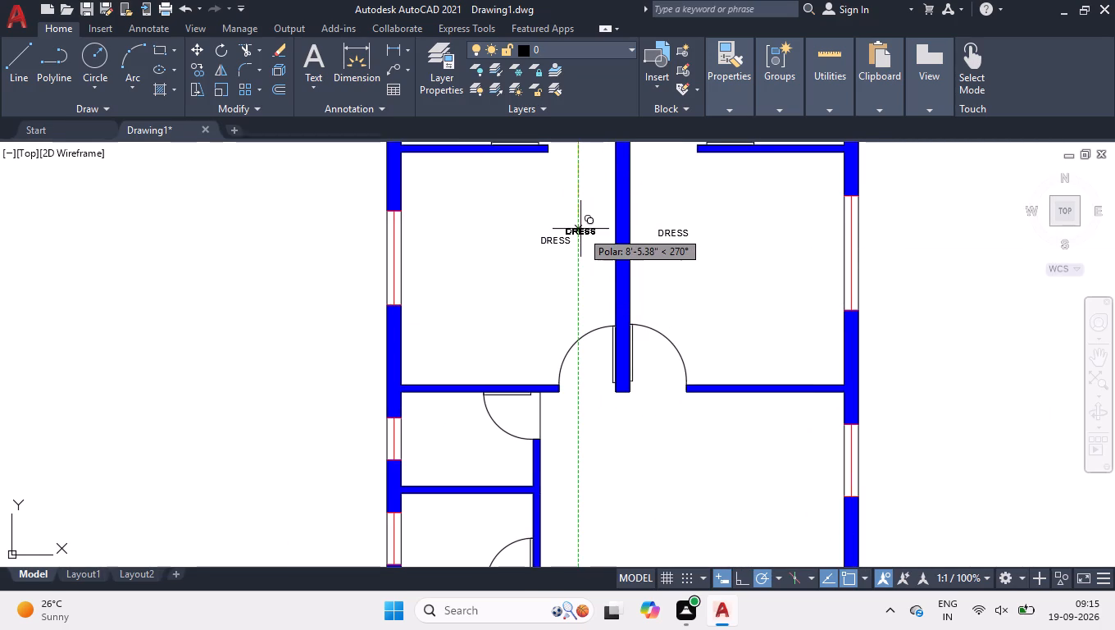
Place copies of the DRESS label in the two small west rooms and the southwest room below them.
scroll(580, 229, "down", 1)
scroll(556, 529, "up", 1)
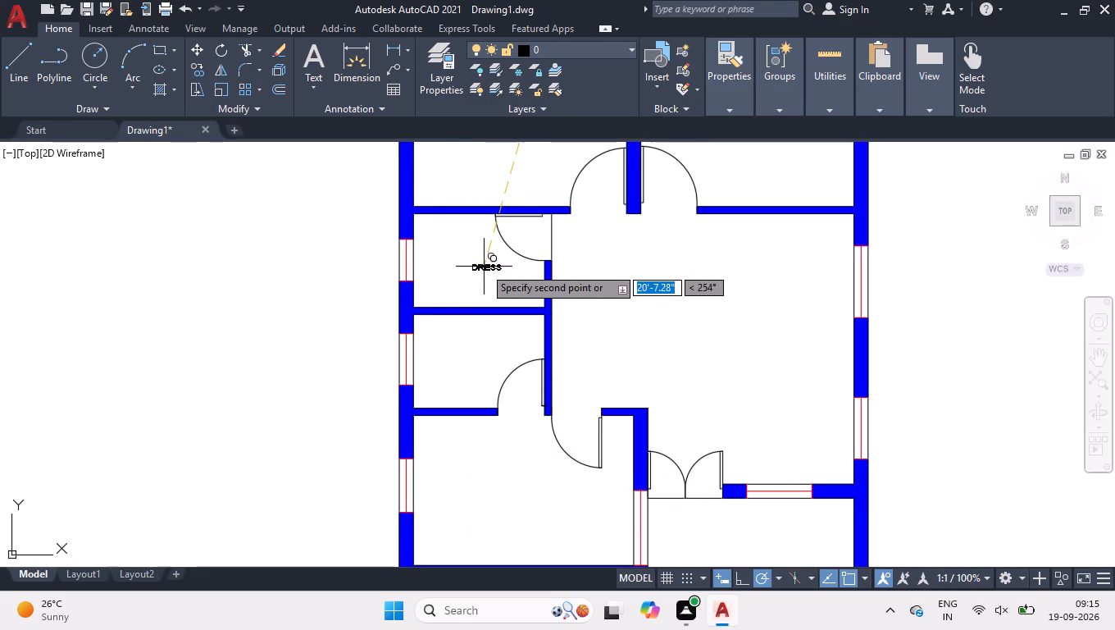
left_click(501, 273)
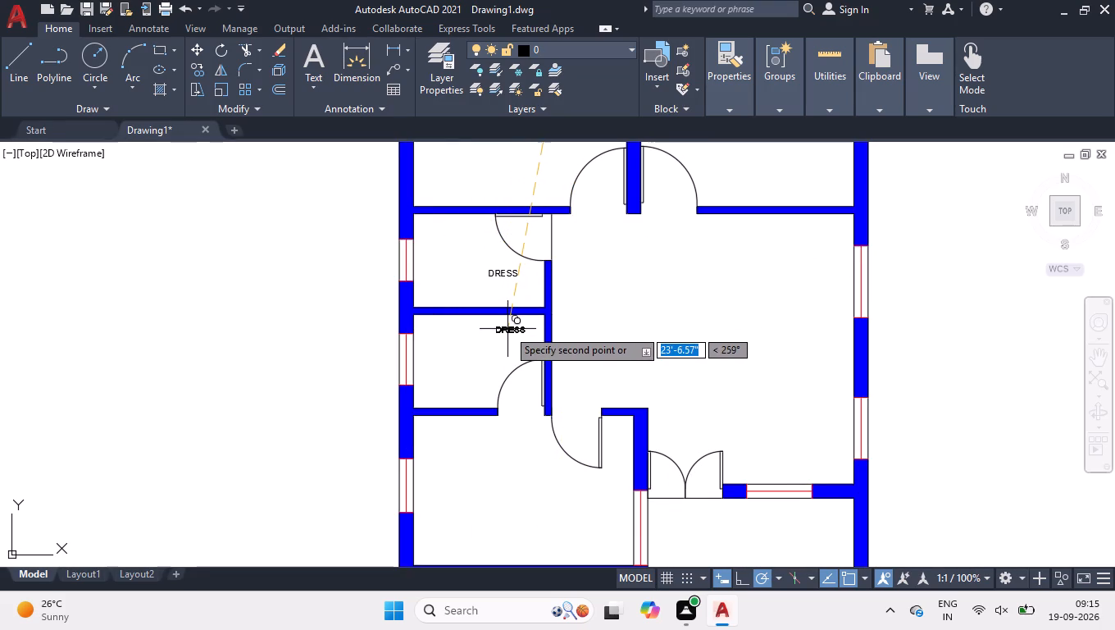
left_click(507, 329)
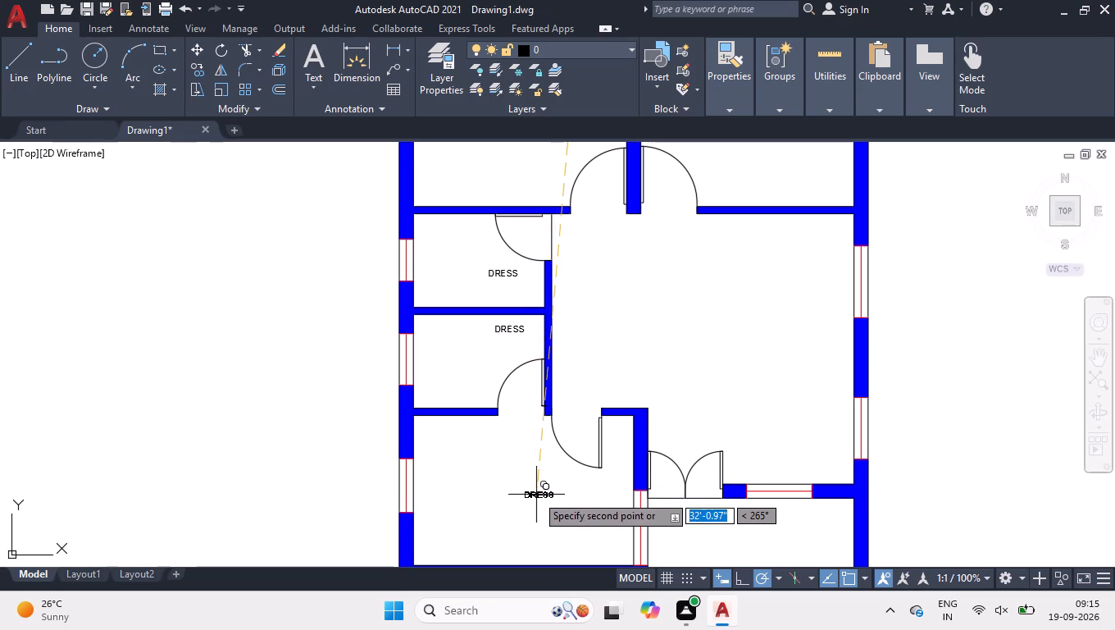
left_click(538, 501)
Place copies of the DRESS label in the open southern area and the large central hall, and finish copying.
scroll(518, 439, "down", 2)
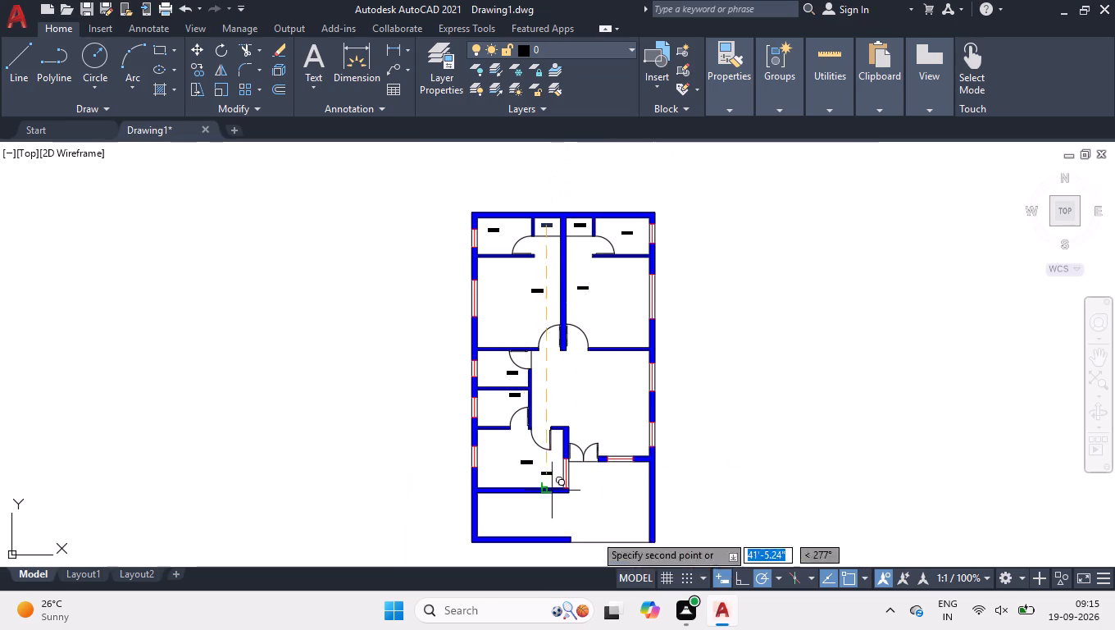
left_click_drag(628, 514, 617, 508)
left_click(611, 505)
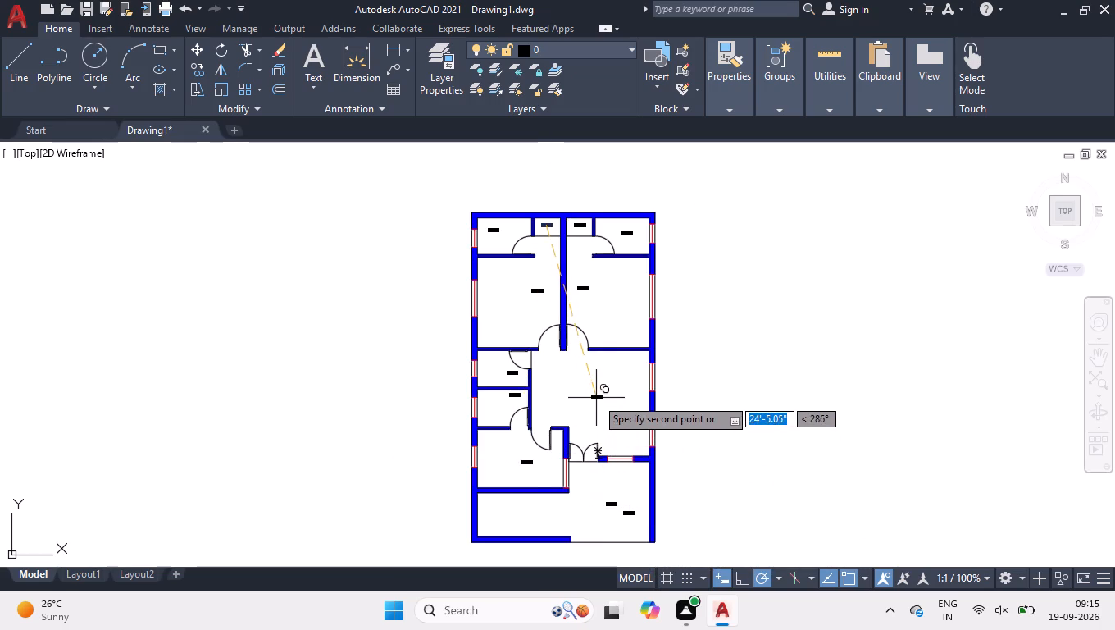
left_click(596, 398)
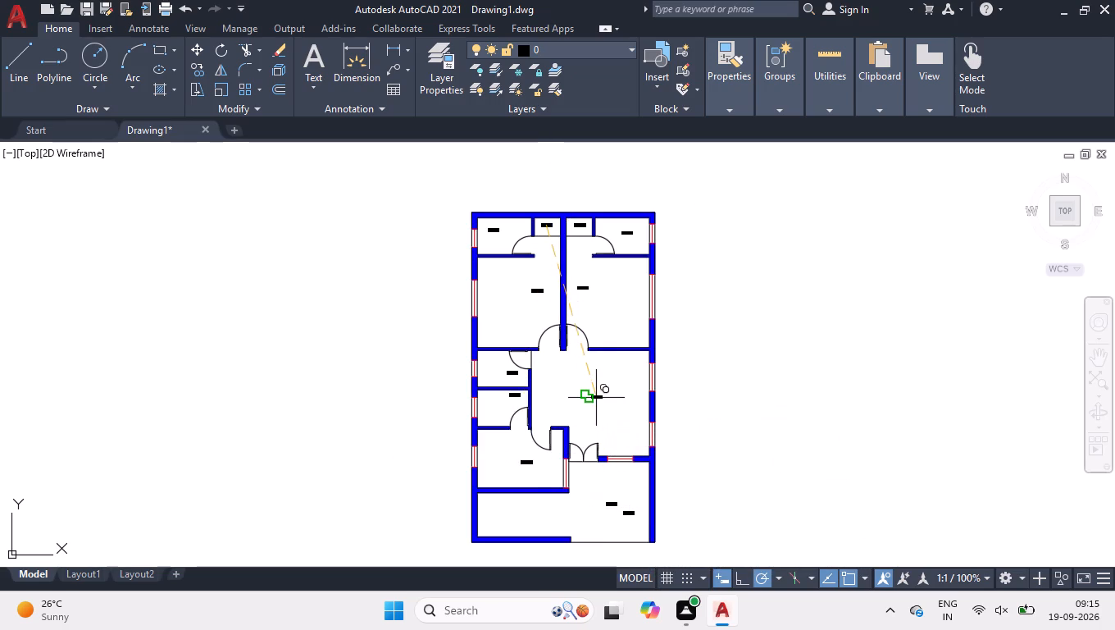
left_click_drag(653, 450, 738, 450)
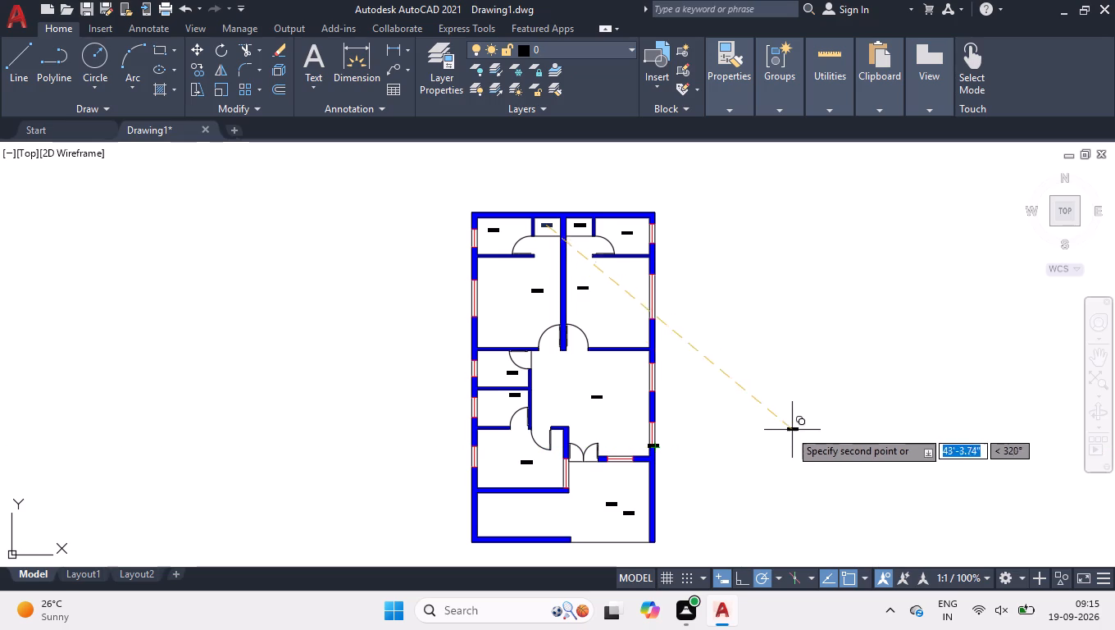
key("space")
Delete the surplus DRESS labels on the east wall, in the central hall and at the southeast of the open southern area.
scroll(651, 450, "up", 7)
left_click(683, 418)
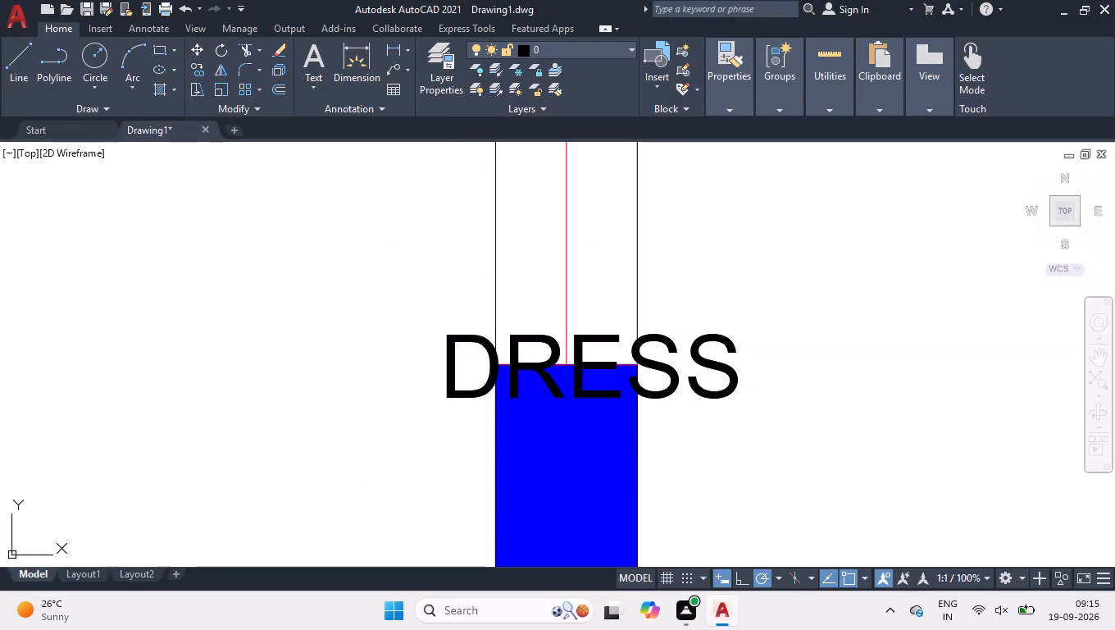
left_click(681, 346)
left_click(734, 387)
scroll(691, 363, "down", 3)
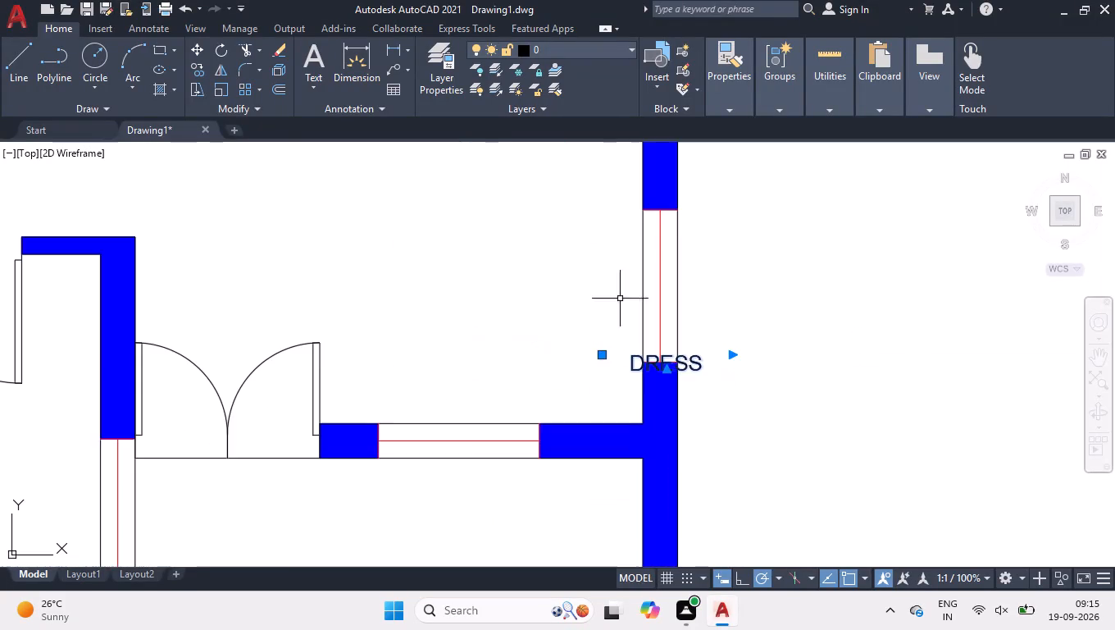
scroll(545, 285, "down", 2)
left_click(495, 170)
left_click(411, 203)
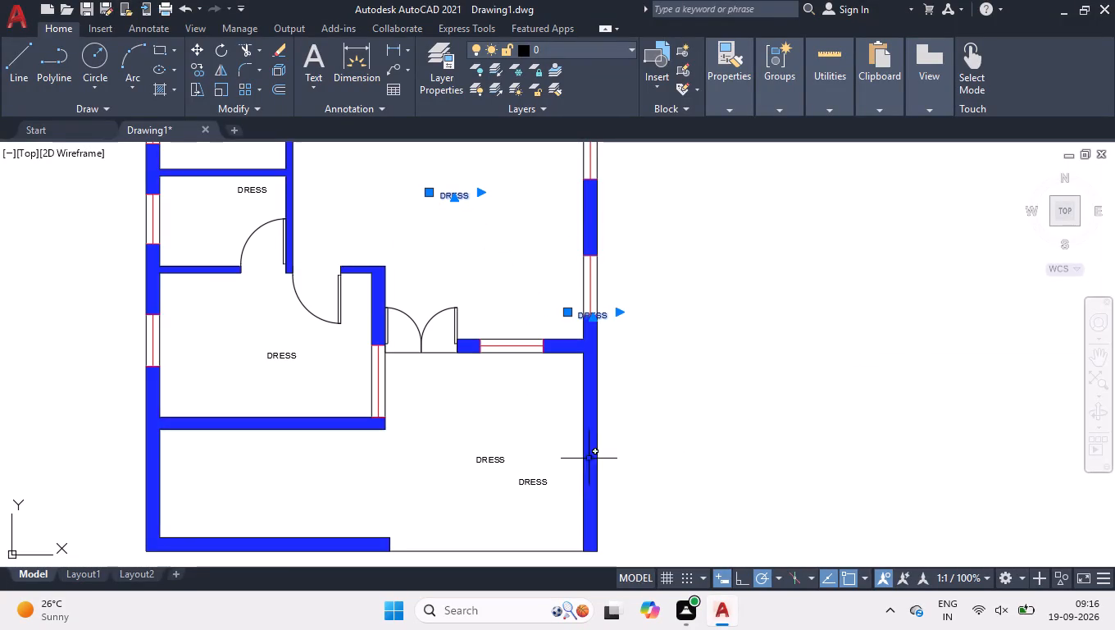
left_click(563, 473)
left_click(543, 498)
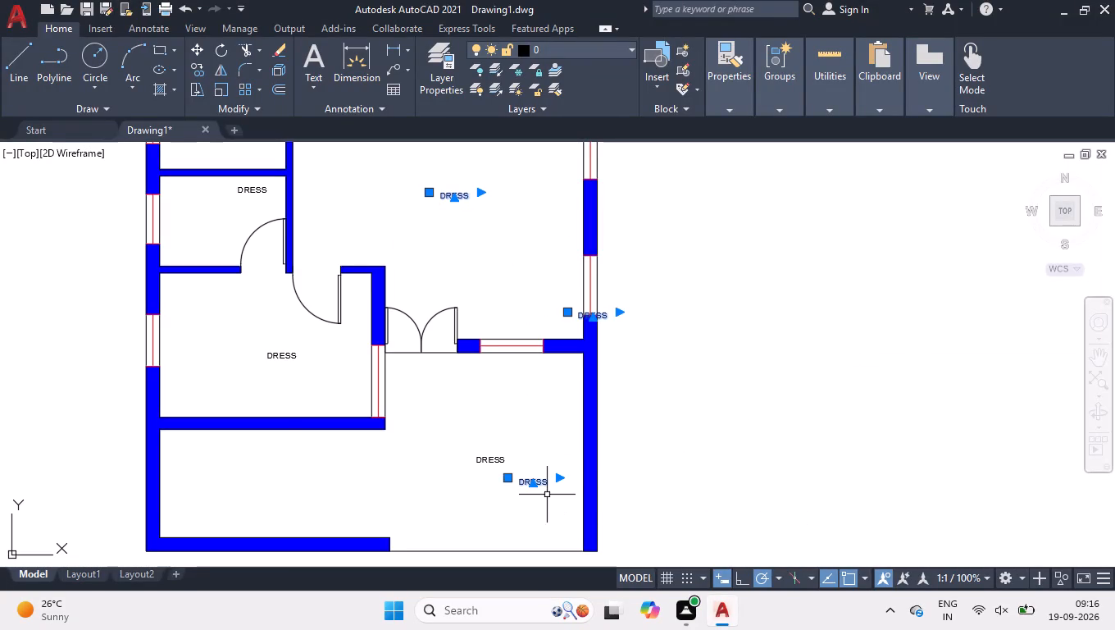
key("Delete")
Move the DRESS label in the northwest corner room about 1'-1" up and to the right at 60°.
scroll(547, 493, "down", 2)
scroll(444, 223, "up", 2)
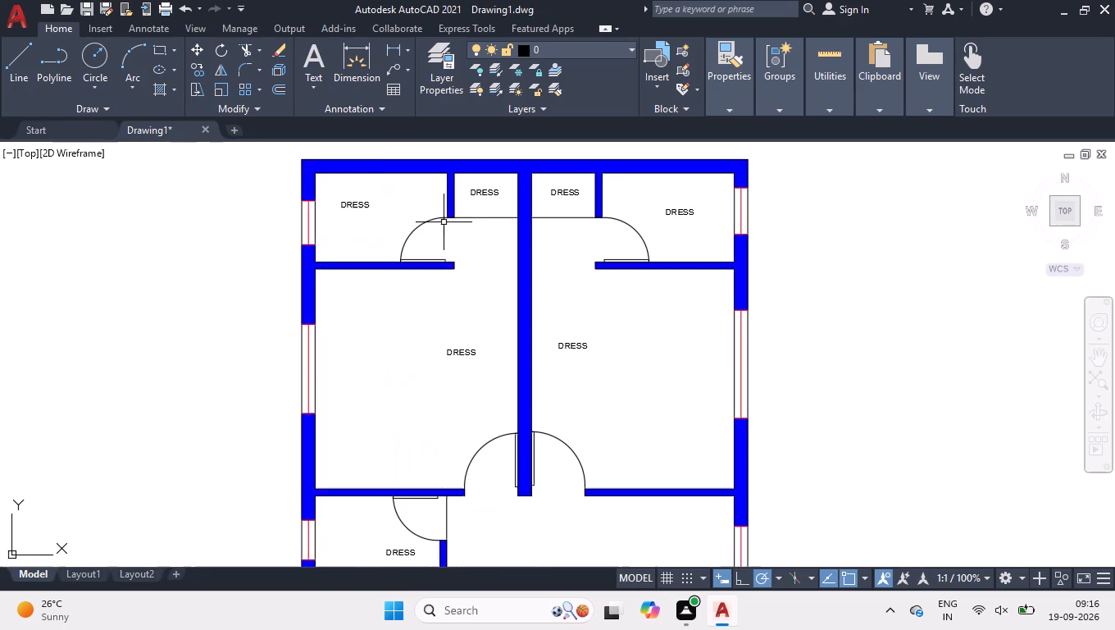
scroll(344, 178, "up", 3)
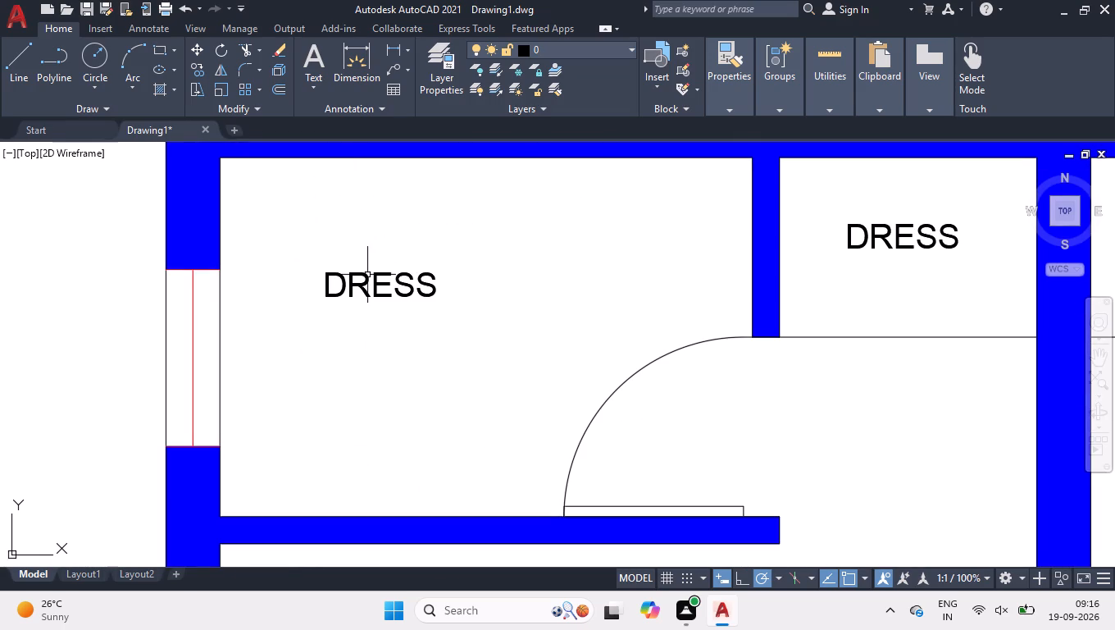
left_click(362, 281)
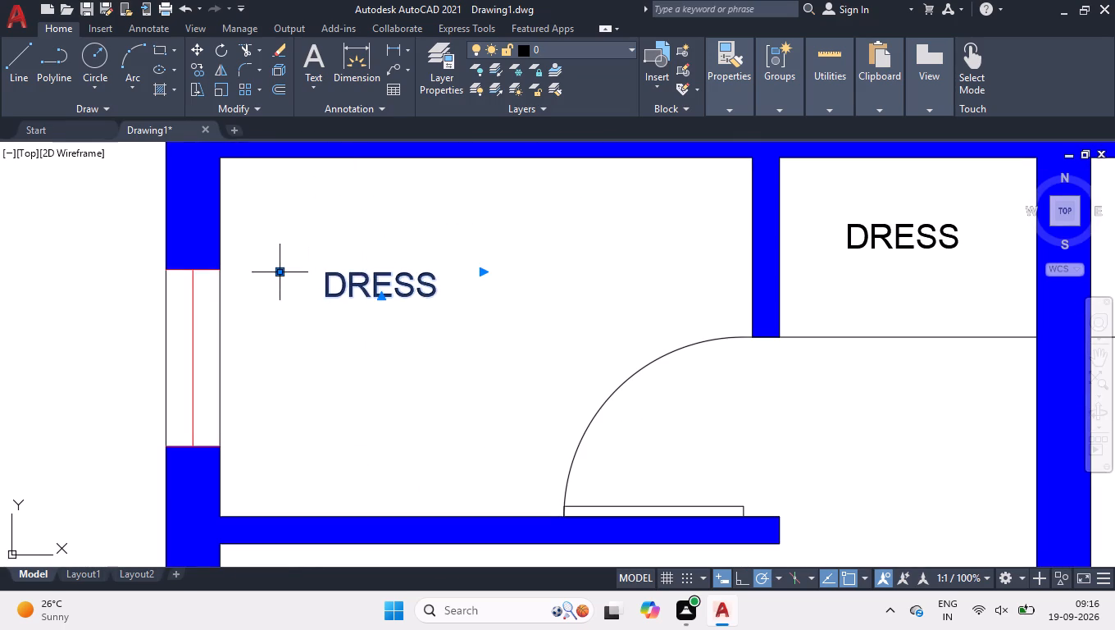
left_click(278, 272)
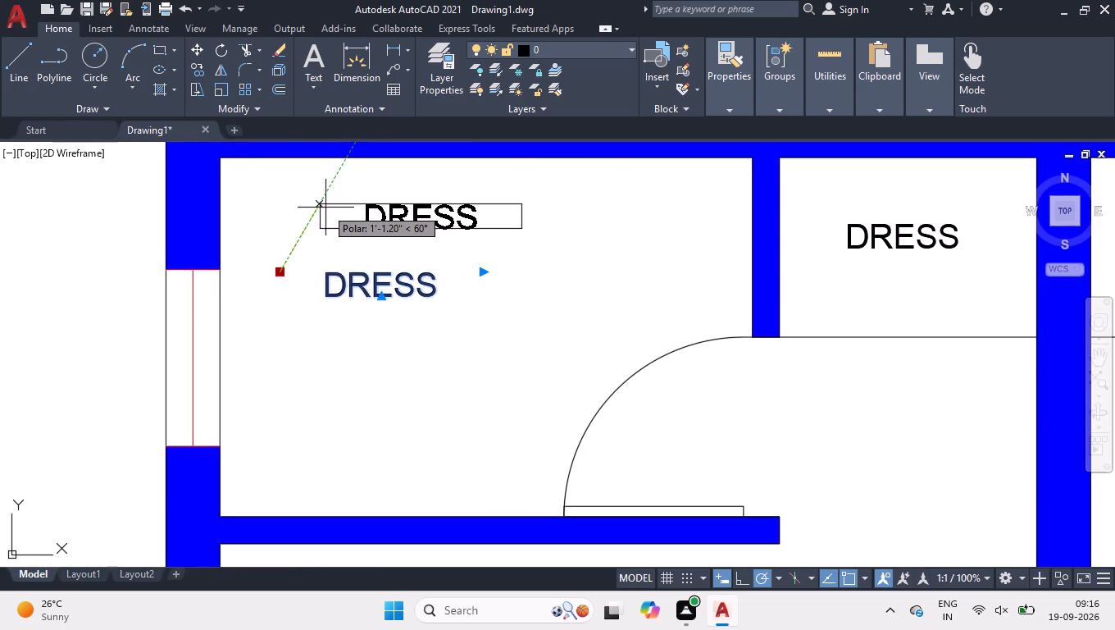
left_click(326, 207)
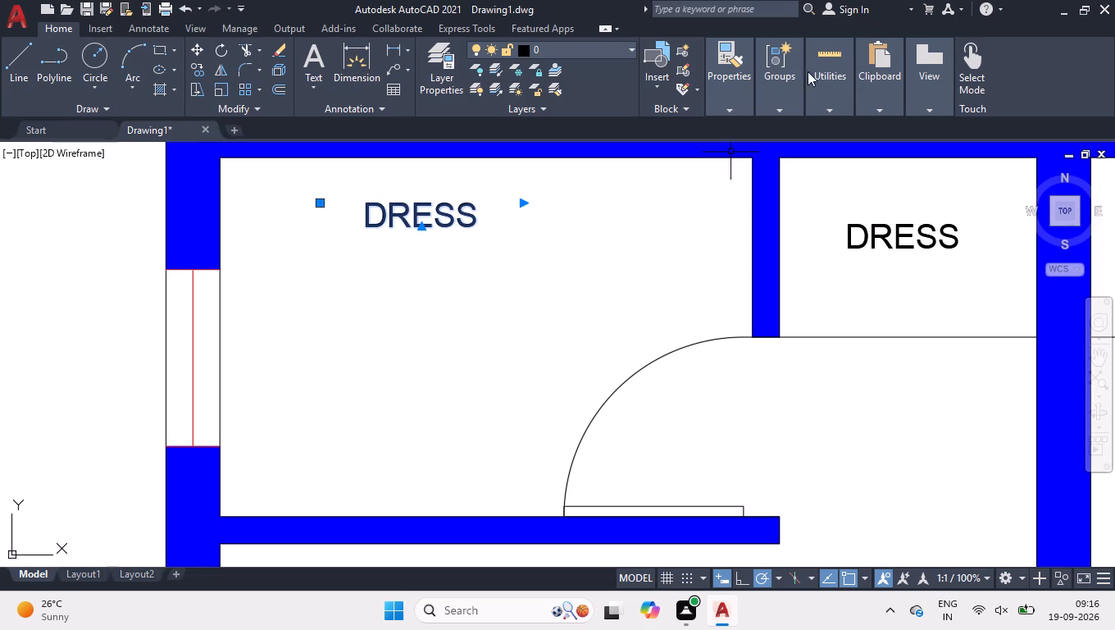
Replace the northwest corner room's label text with TOILET and 7'5" X 5'-0" on a second line.
double_click(474, 207)
key("a")
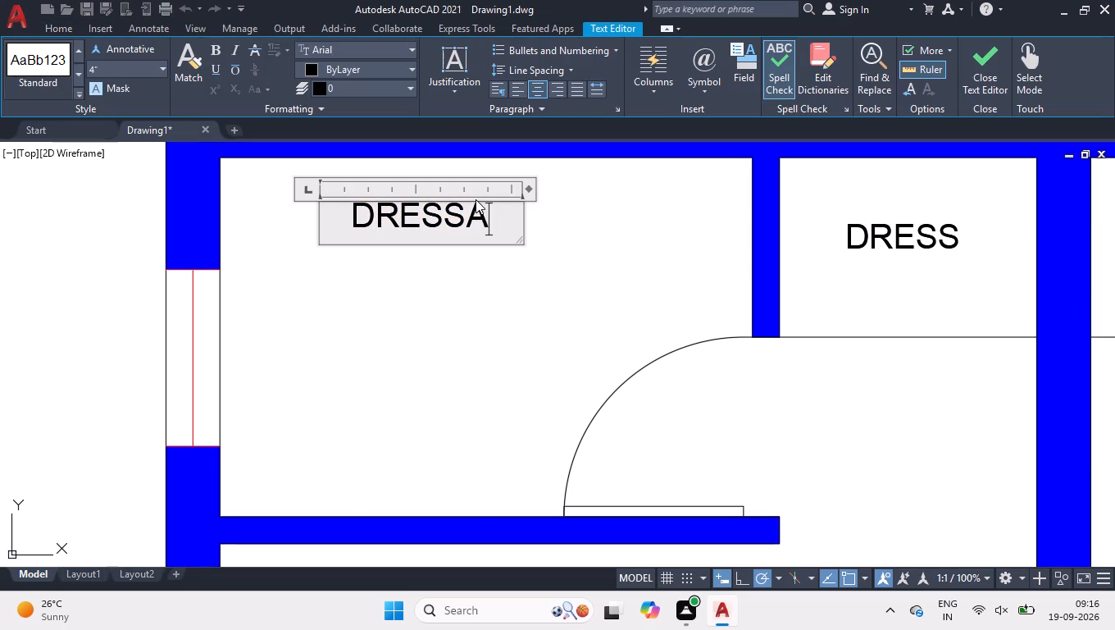
key("ctrl+a")
type("TOILET")
key("Return")
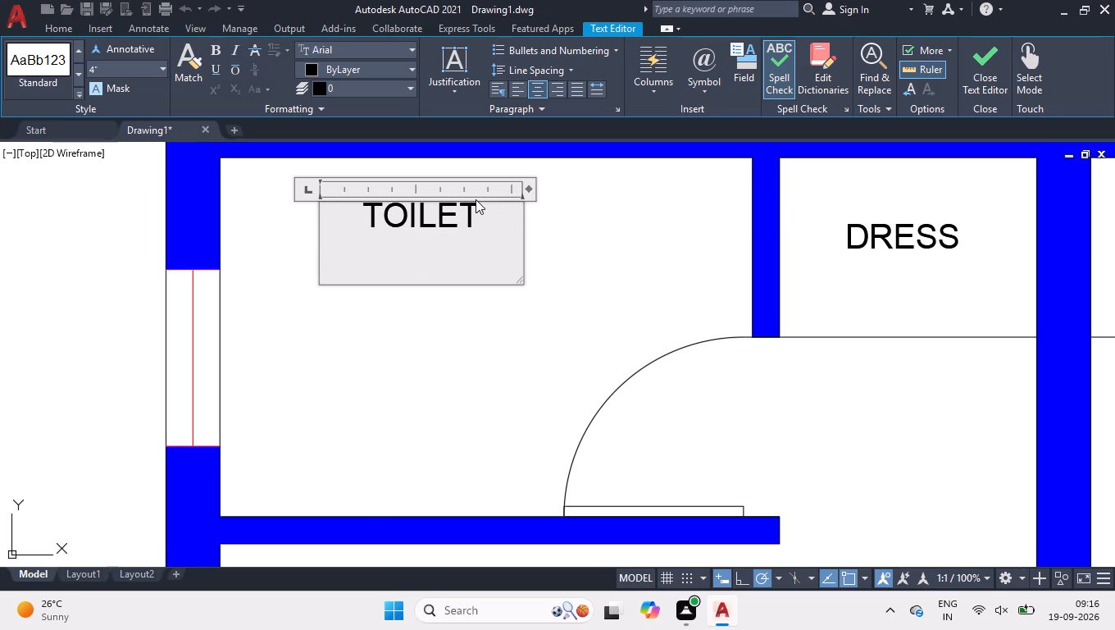
type("7'5\" X")
key("space")
type("5'-0\"")
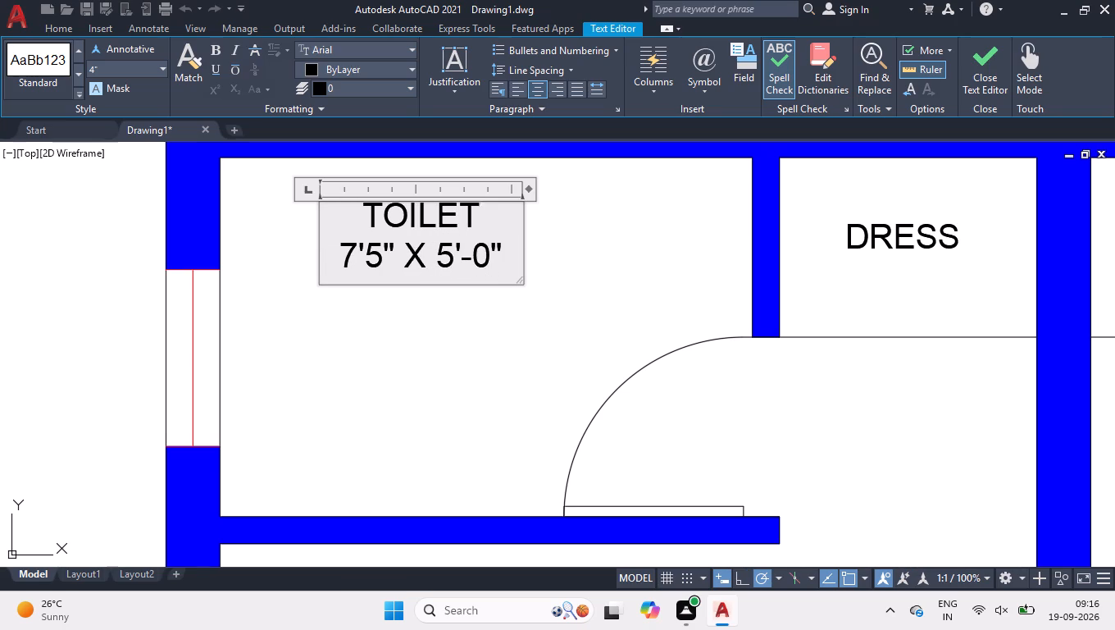
left_click(394, 371)
Relabel the large room west of the central wall BEDROOM, 11'-9" X 12'-4", widening the text box to fit the dimensions on one line.
scroll(312, 229, "down", 3)
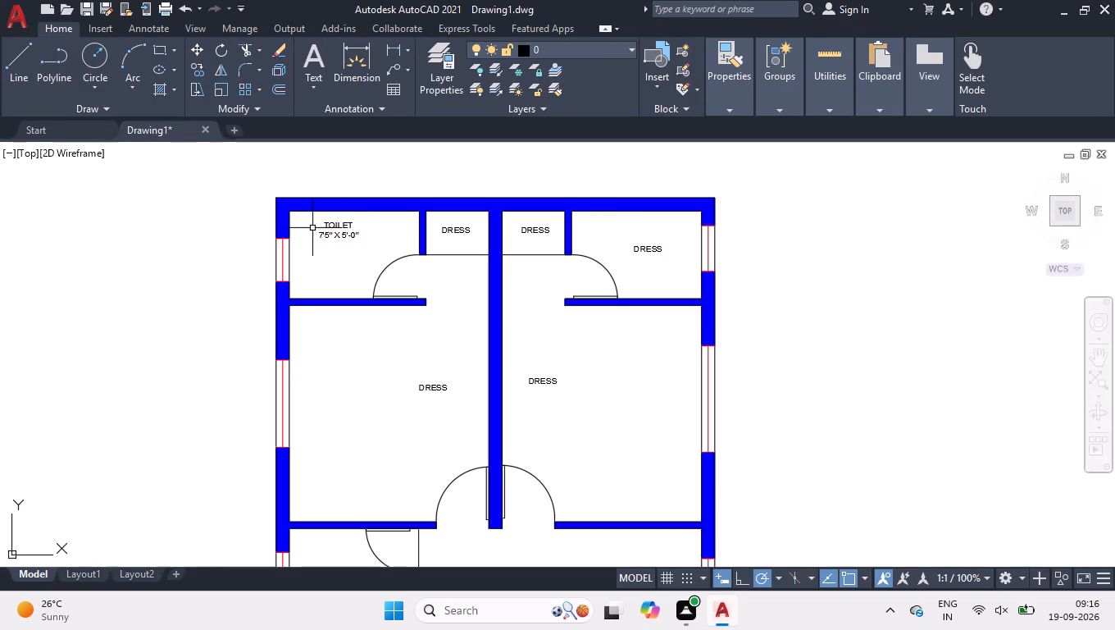
scroll(641, 250, "up", 1)
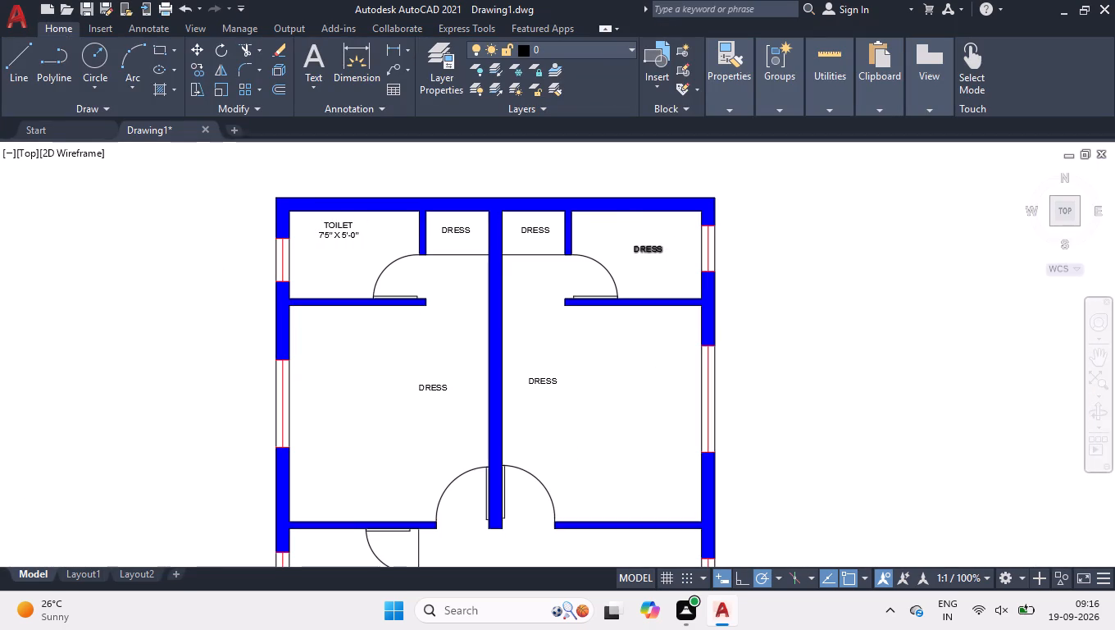
scroll(321, 471, "up", 2)
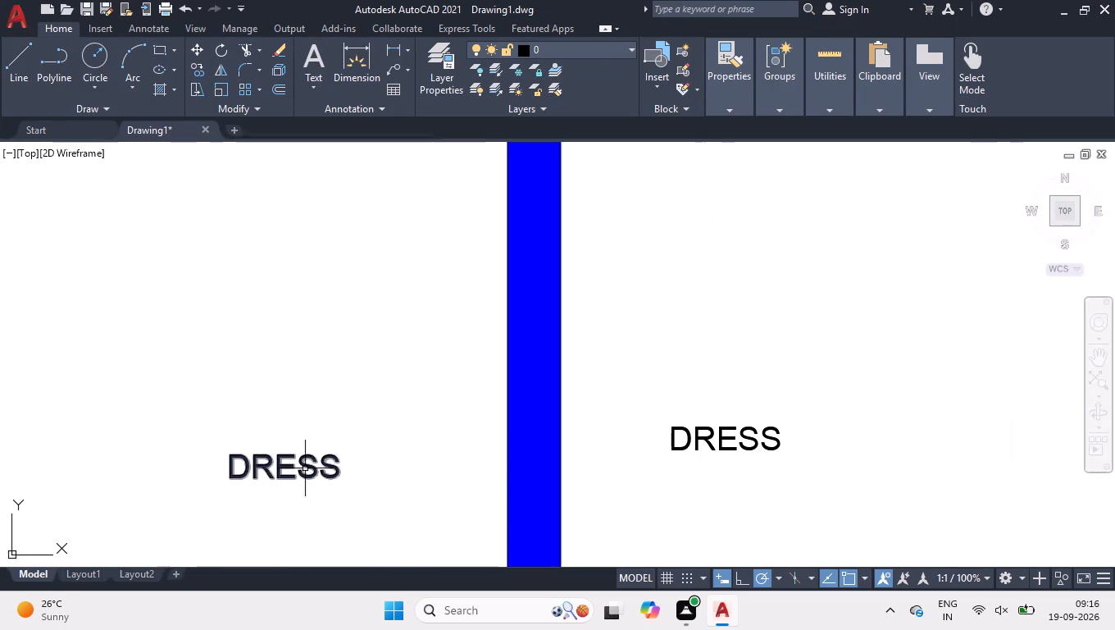
double_click(303, 468)
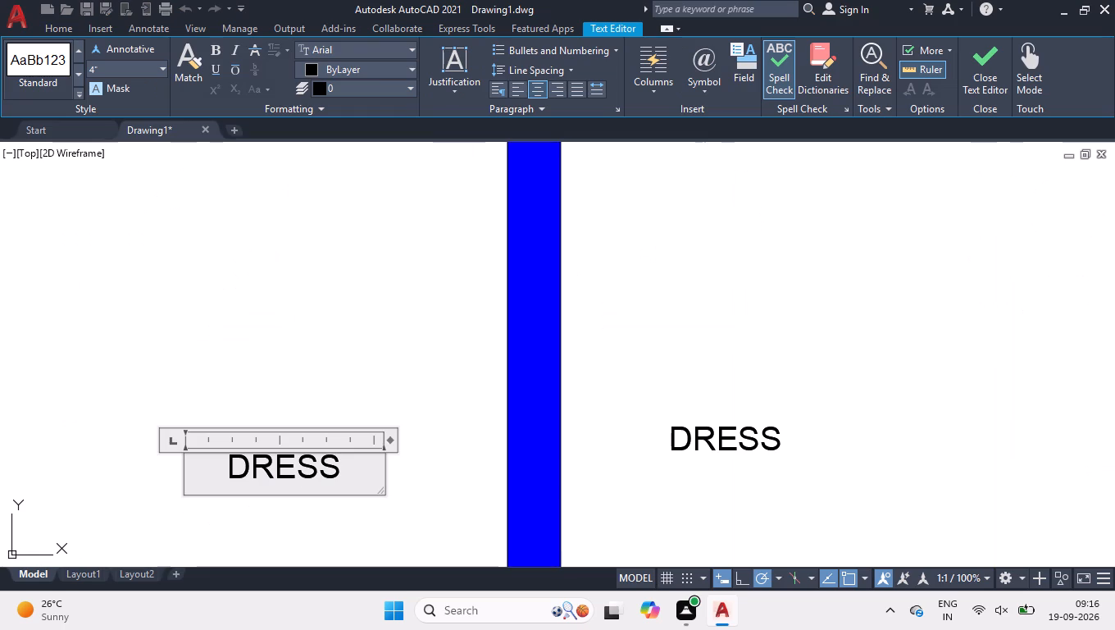
key("ctrl+a")
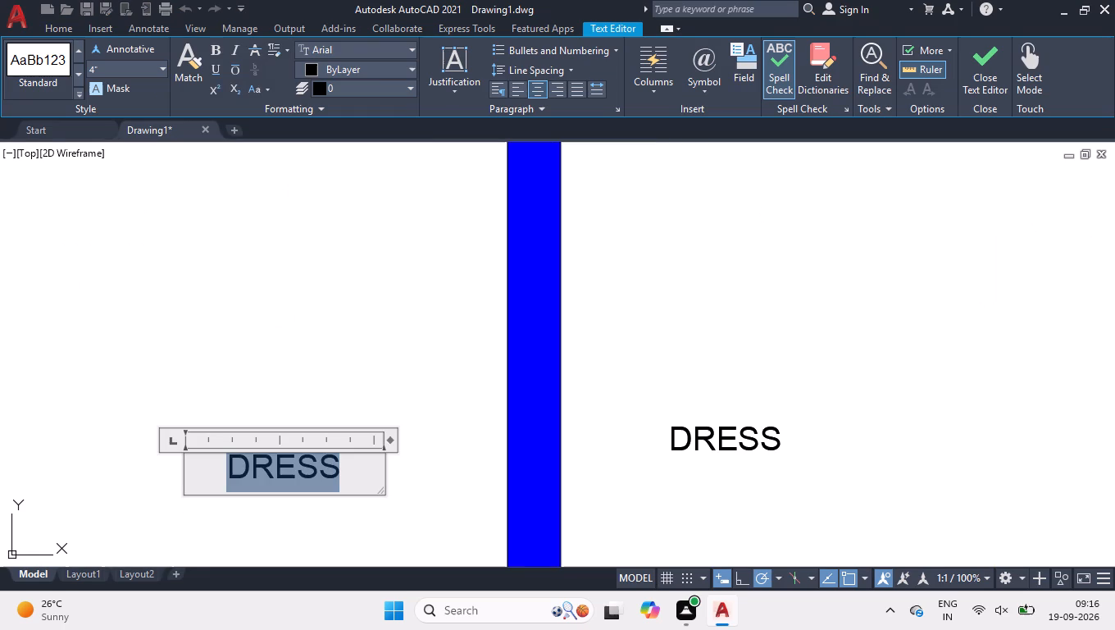
key("b")
type("EDROOM")
key("Return")
type("11'-9\" X 12'-")
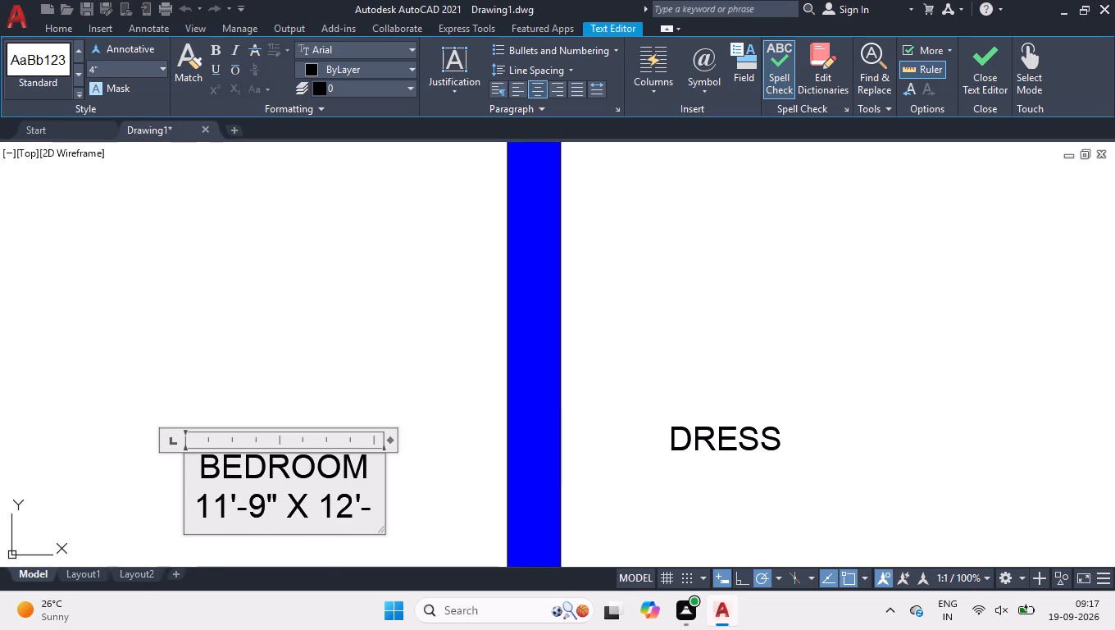
type("4\"")
scroll(303, 374, "down", 1)
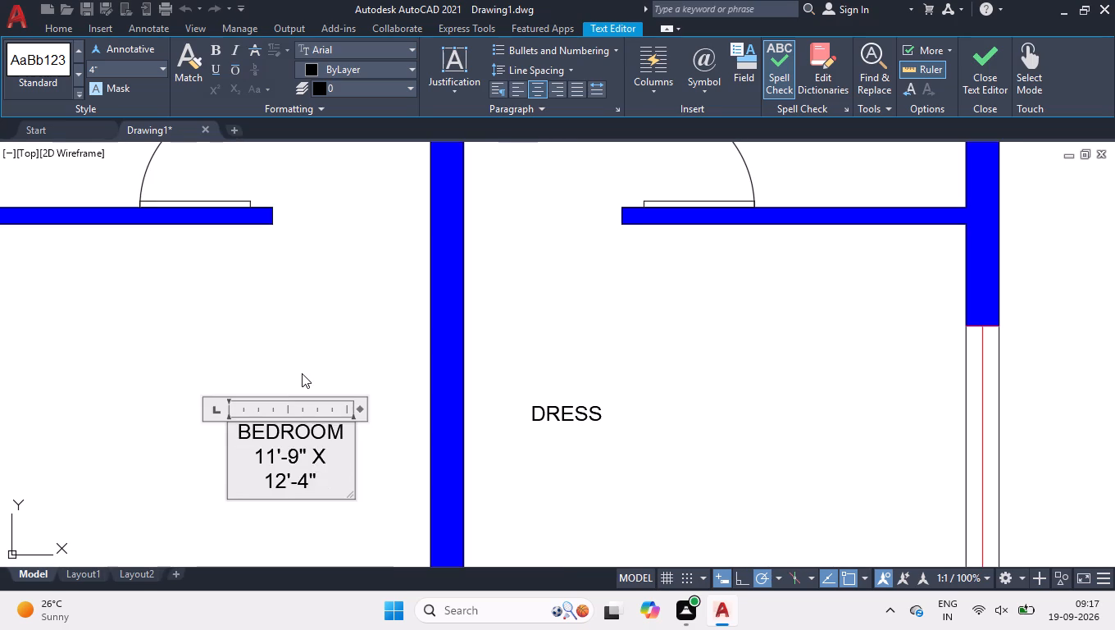
left_click_drag(361, 410, 390, 404)
left_click(330, 374)
Replace the northeast corner room's DRESS label with TOILET and 6'8" X 5'-0" on a second line.
scroll(505, 428, "down", 2)
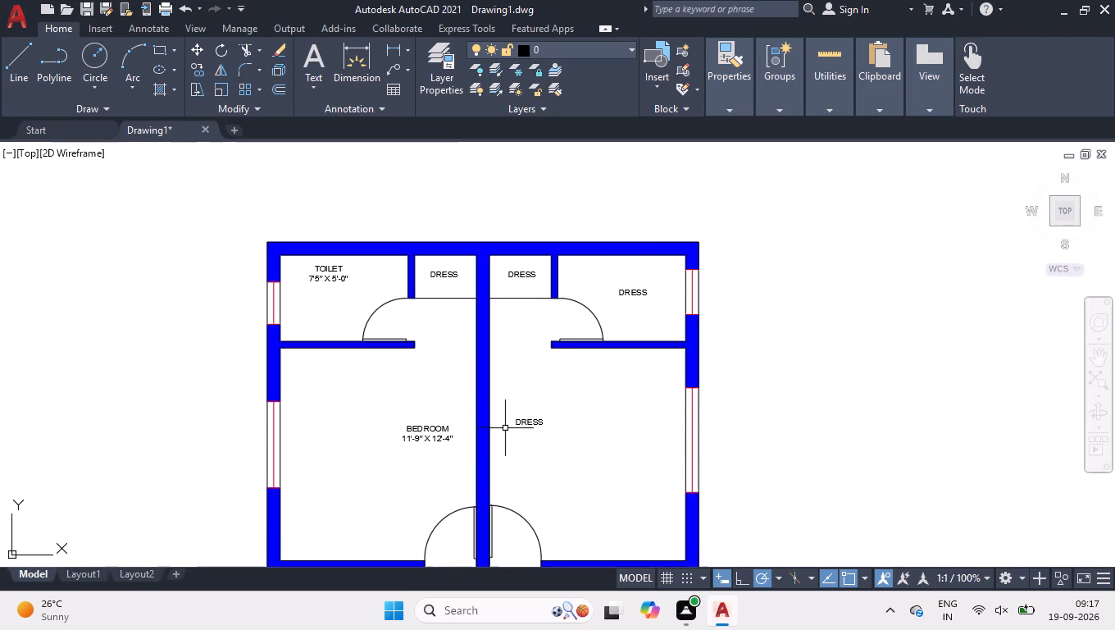
scroll(653, 300, "up", 2)
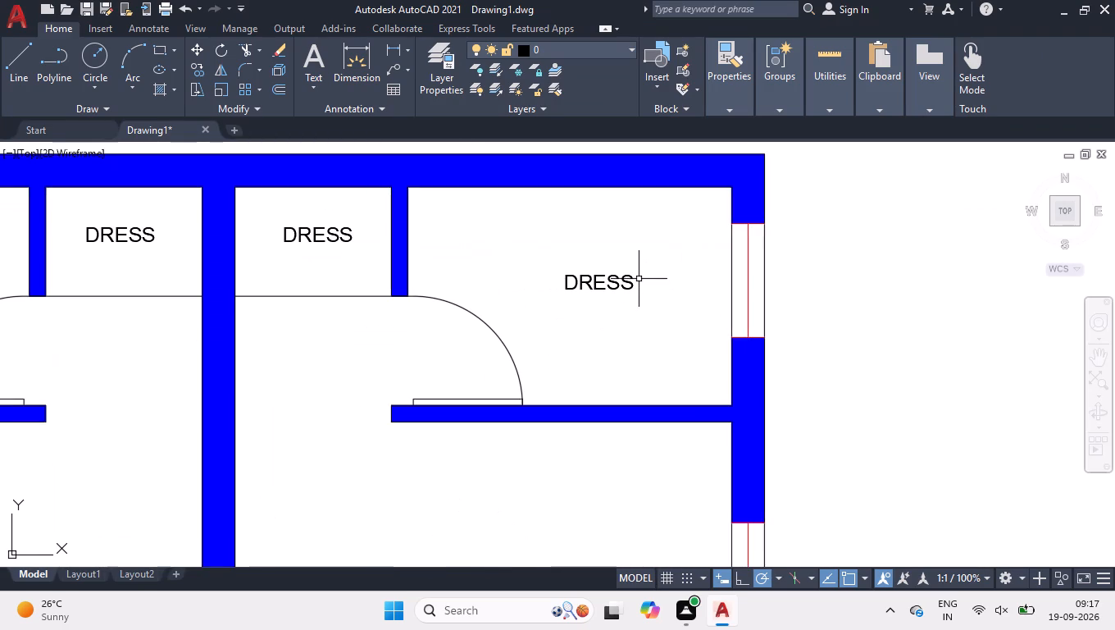
double_click(616, 289)
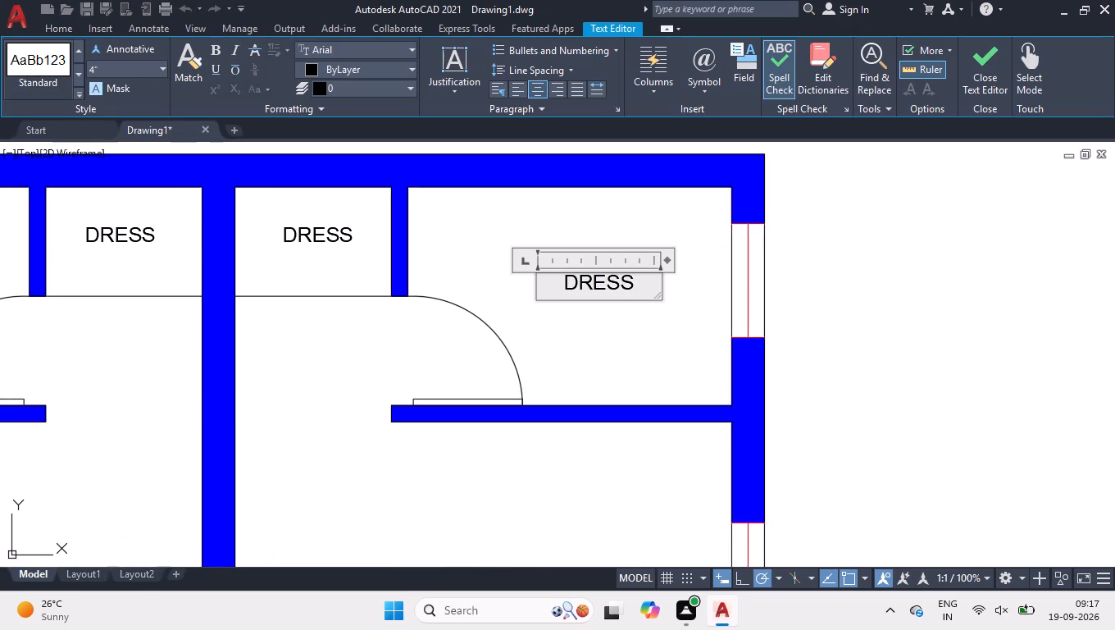
key("ctrl+a")
type("TP")
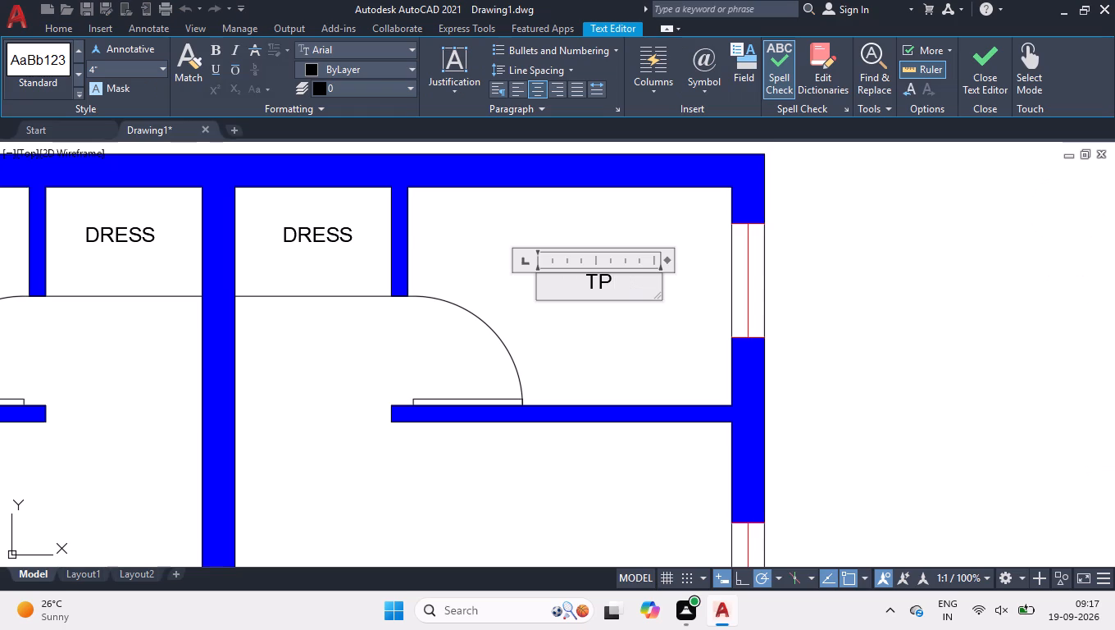
key("BackSpace")
type("OILET")
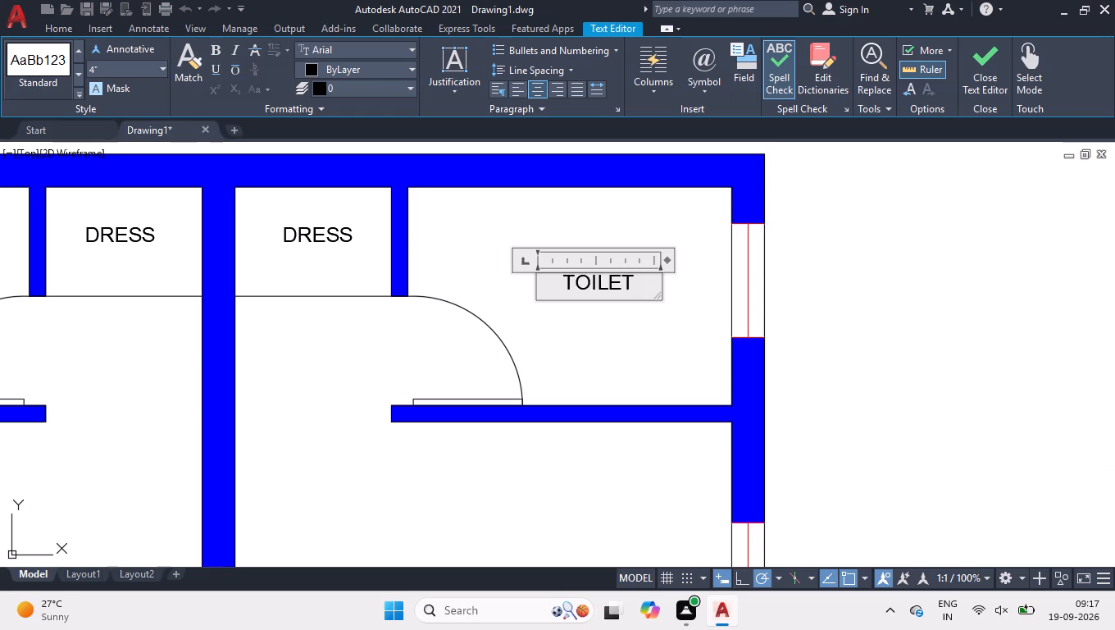
key("Return")
type("6'8\" X 5'-0\"")
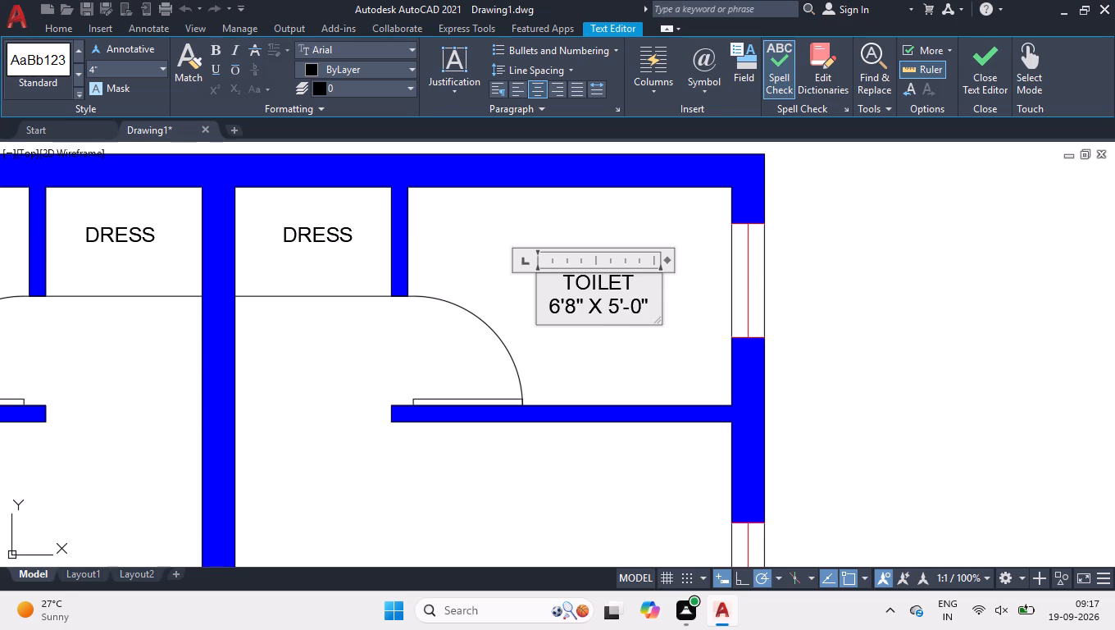
left_click(492, 229)
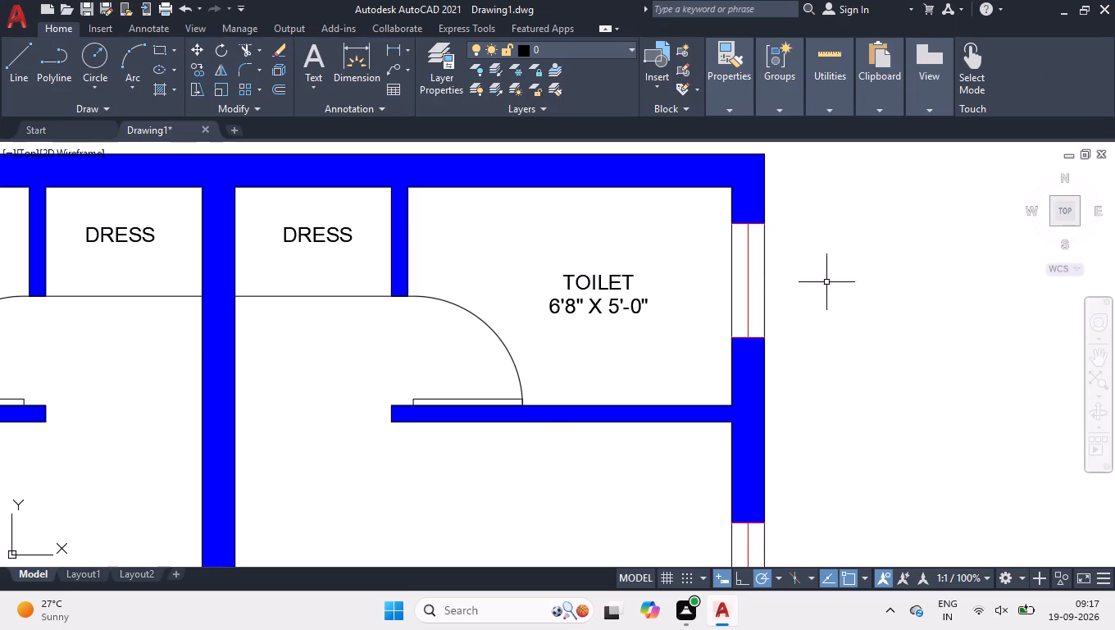
Relabel the large room east of the central wall BEDROOM, 11'-0" X 12'-4" on the second line, widening the text box to about 3'-2".
scroll(679, 245, "down", 2)
scroll(543, 393, "up", 3)
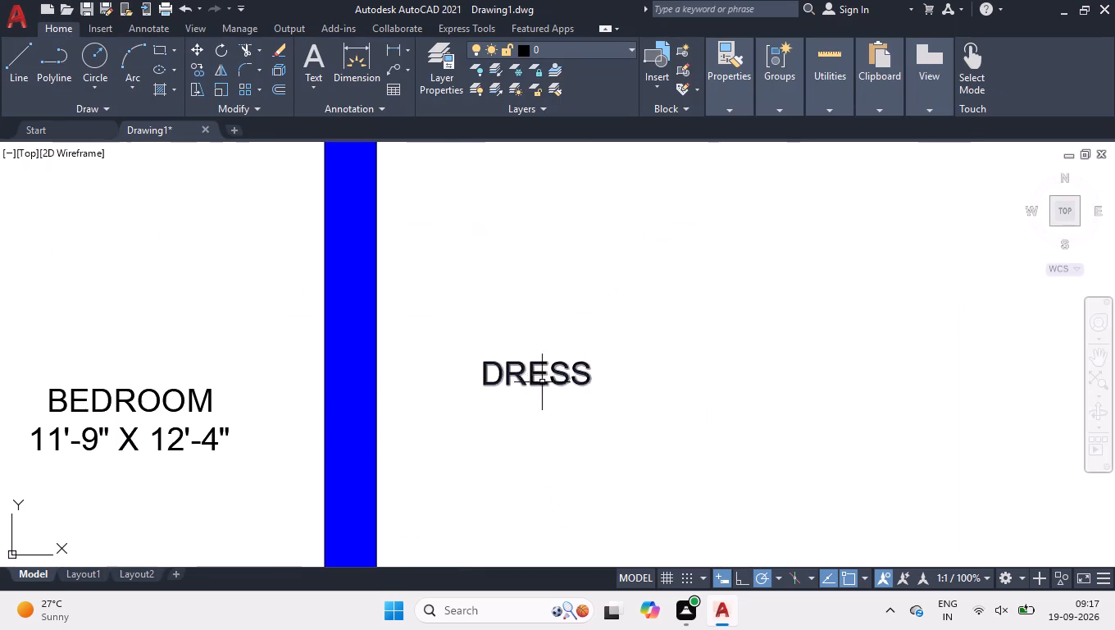
double_click(535, 372)
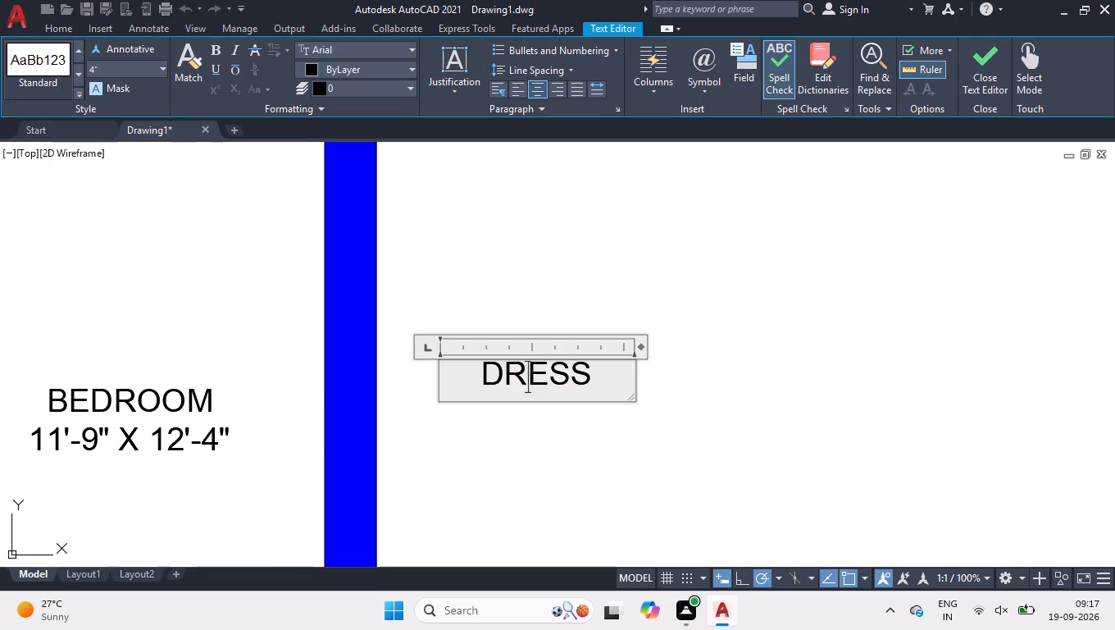
key("ctrl+a")
key("b")
type("ED")
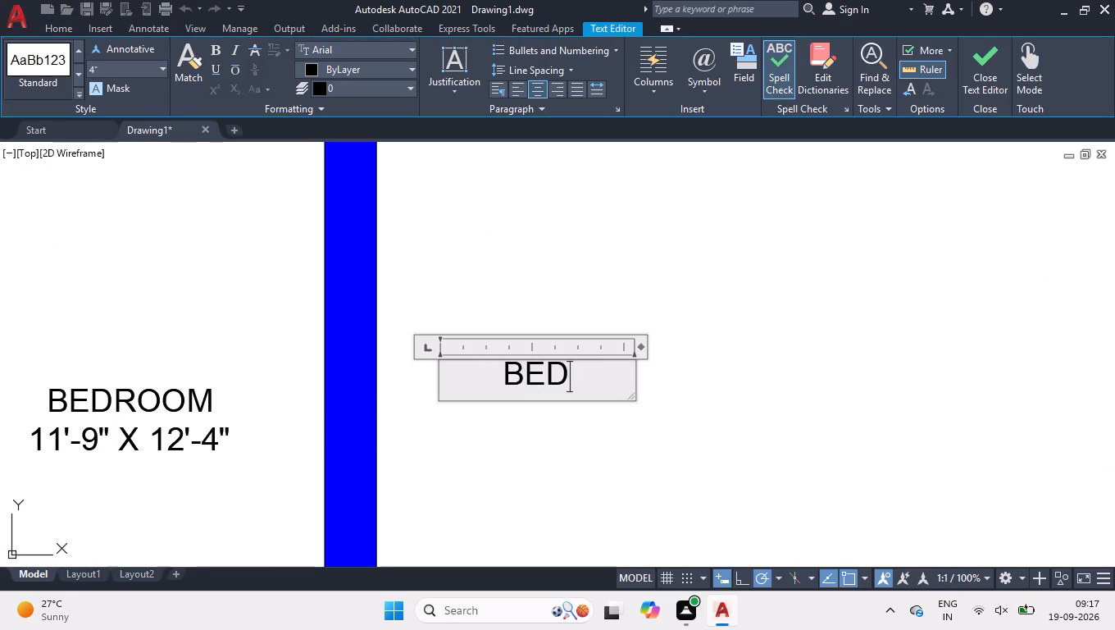
type("ROOM")
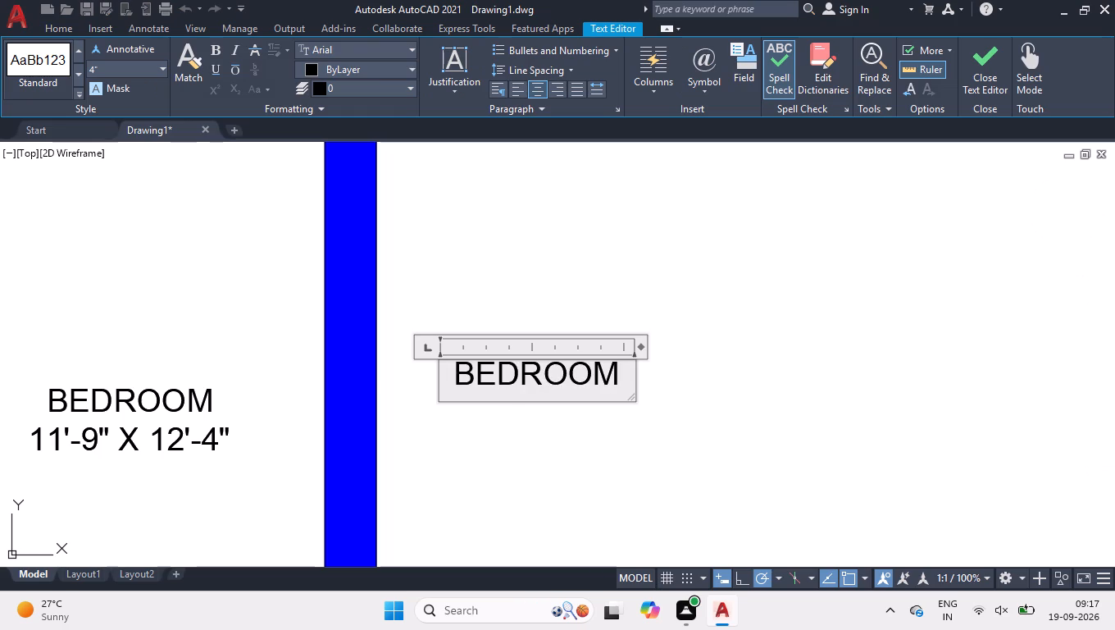
key("Return")
type("11'-0\" X 12'-4\"")
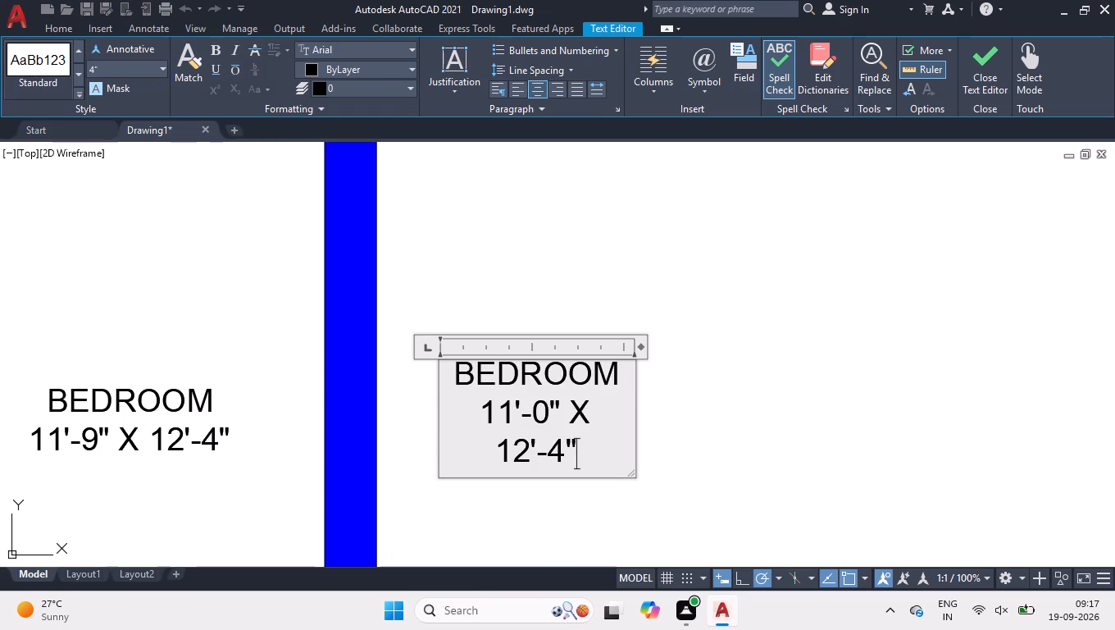
left_click_drag(638, 349, 663, 350)
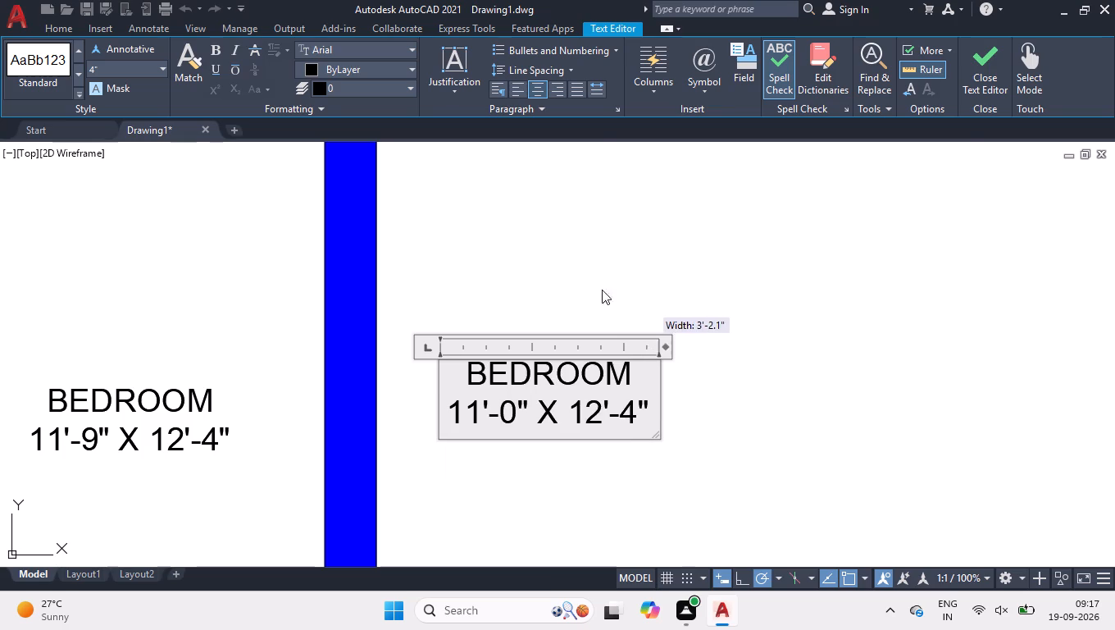
left_click(580, 275)
Replace the DRESS label in the small room south of the west bedroom with TOILET and 7'-0" X 5'-0" on a second line.
scroll(580, 275, "down", 5)
scroll(518, 396, "up", 1)
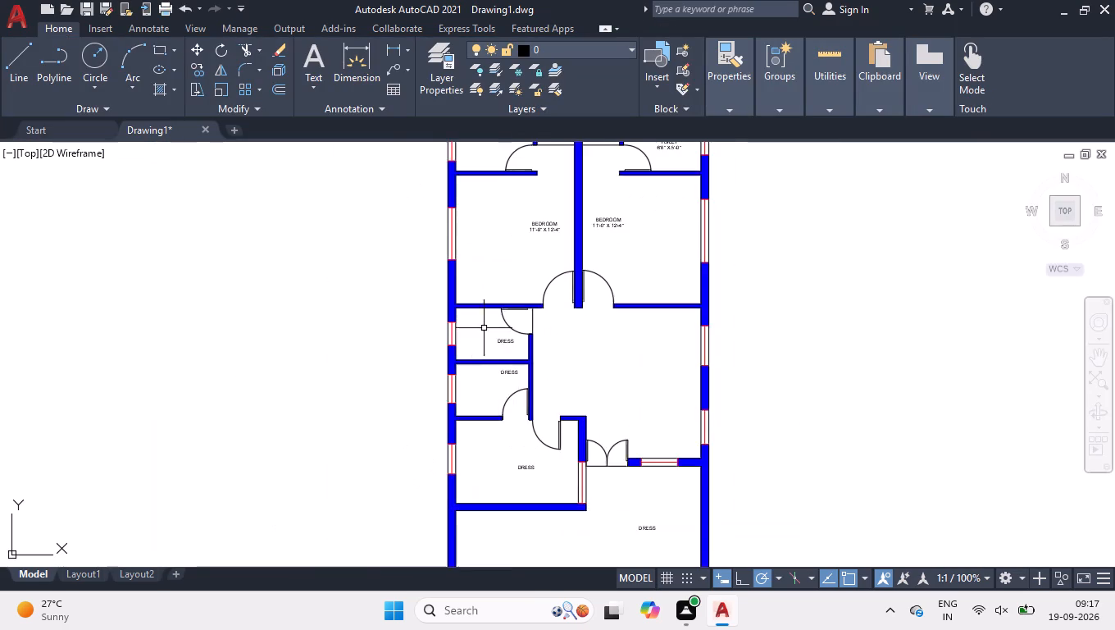
scroll(490, 325, "up", 3)
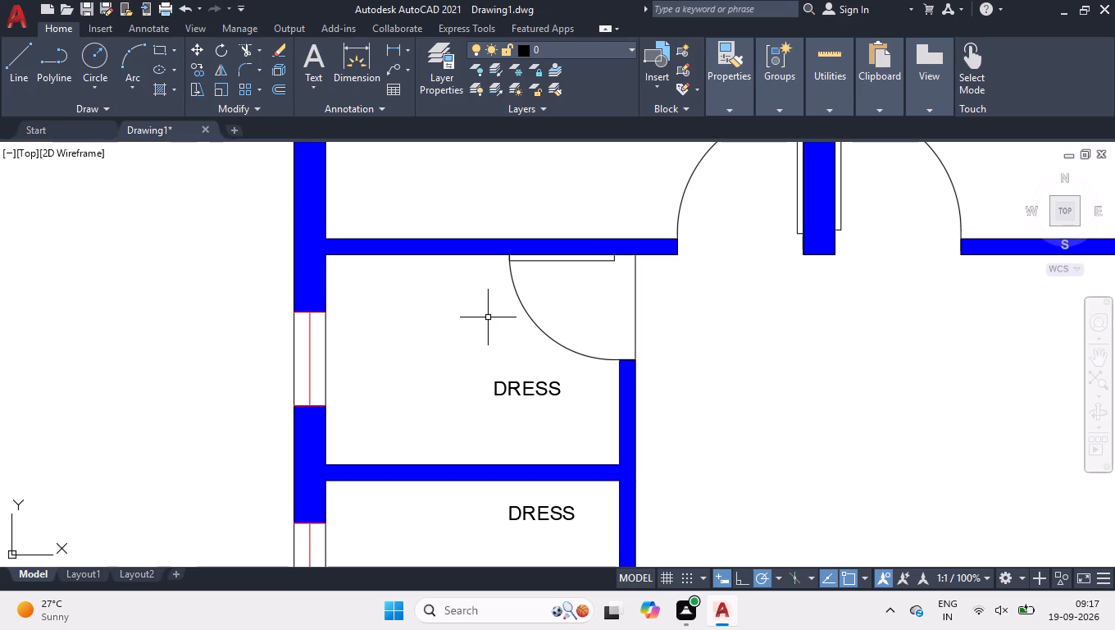
scroll(527, 363, "up", 3)
scroll(517, 358, "down", 2)
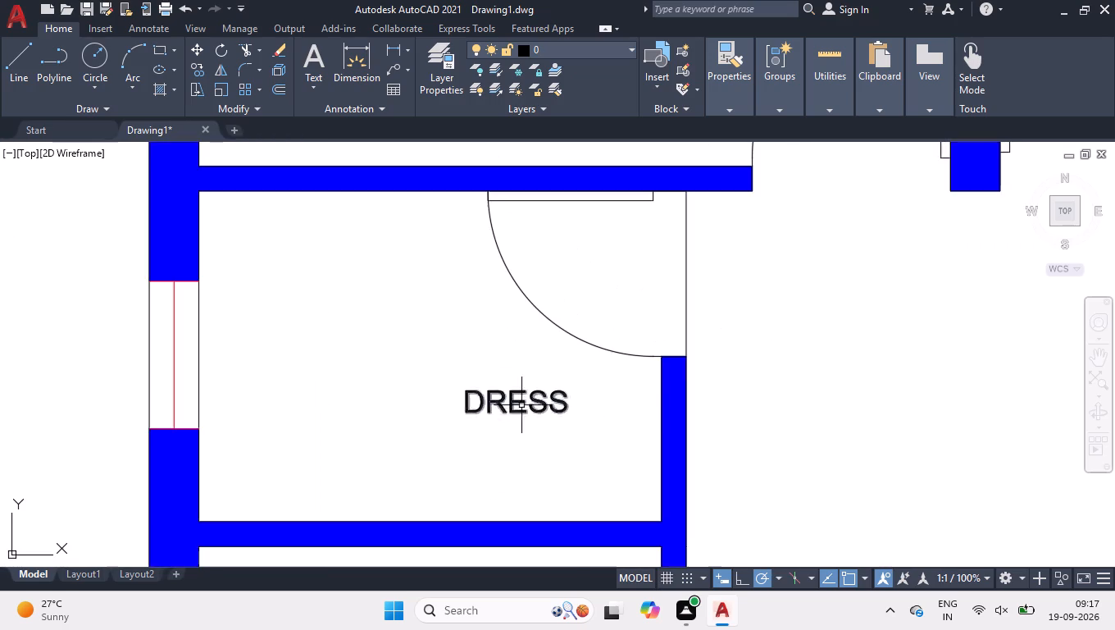
scroll(521, 405, "up", 3)
double_click(521, 390)
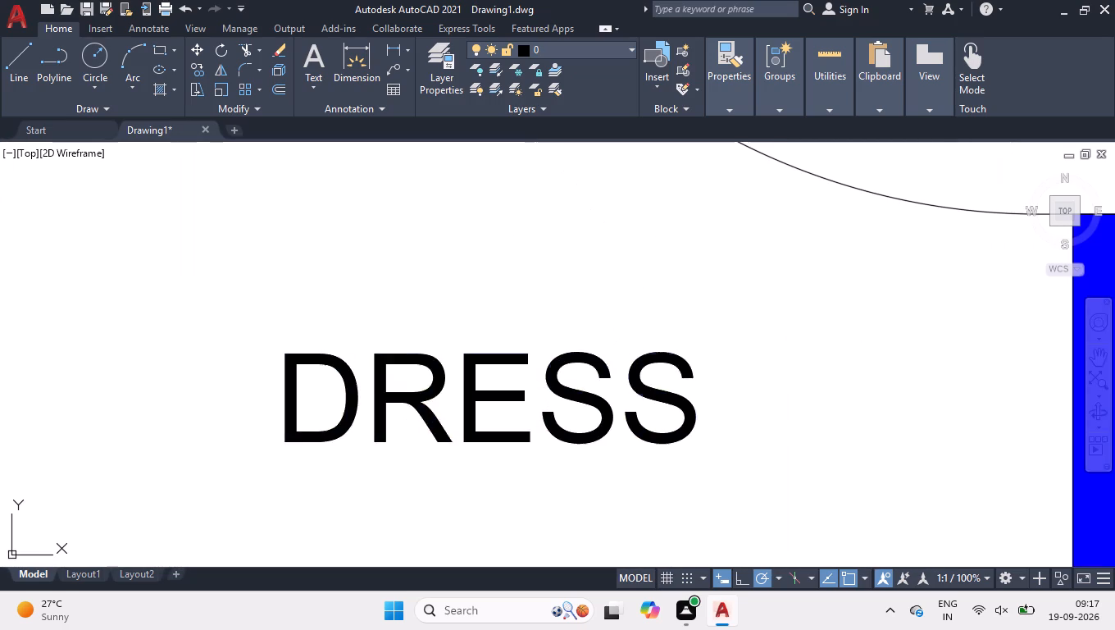
key("ctrl+a")
type("TOILET")
key("Return")
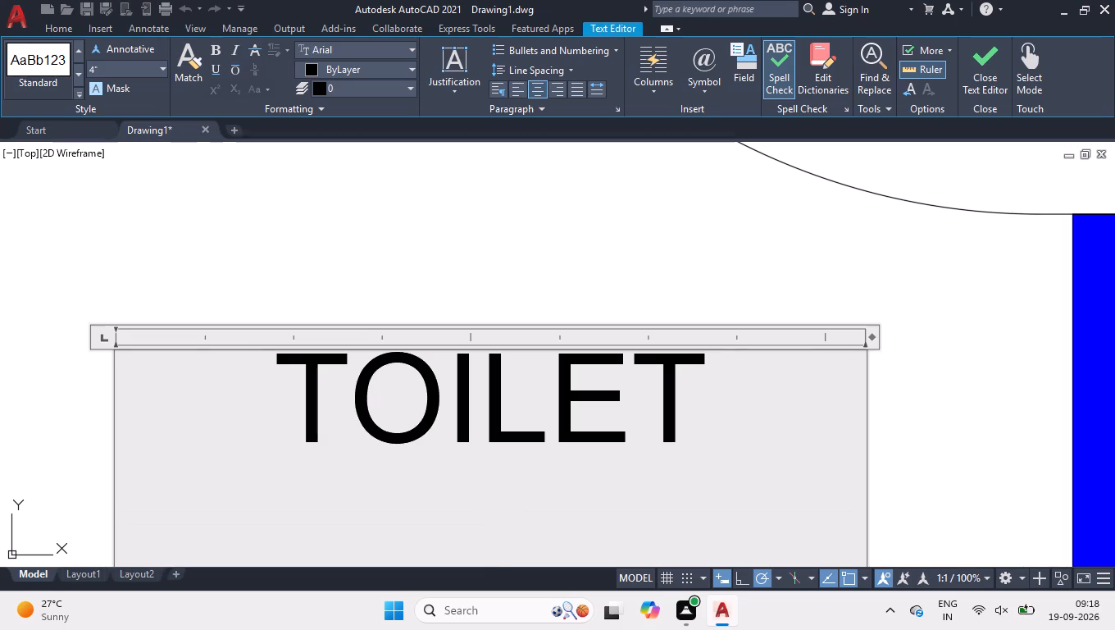
type("7;")
key("BackSpace")
type("'-0\" X 5'-0")
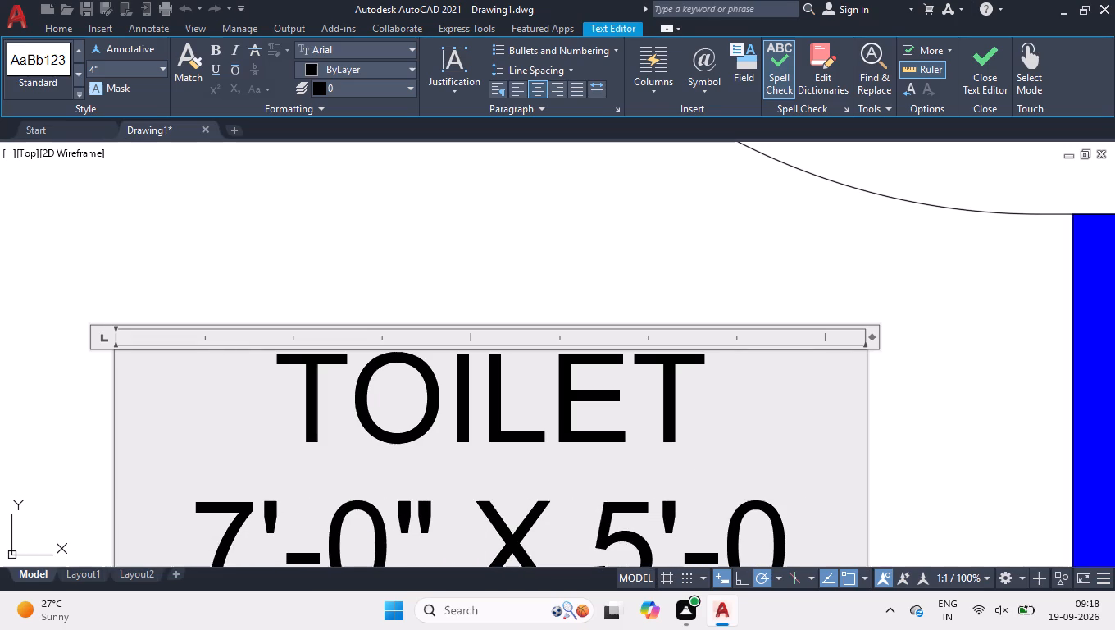
key("shift+quotedbl")
left_click(489, 228)
Delete the DRESS label in the small room directly south of the 7'-0" X 5'-0" toilet.
scroll(485, 212, "down", 5)
scroll(484, 274, "up", 3)
left_click(515, 421)
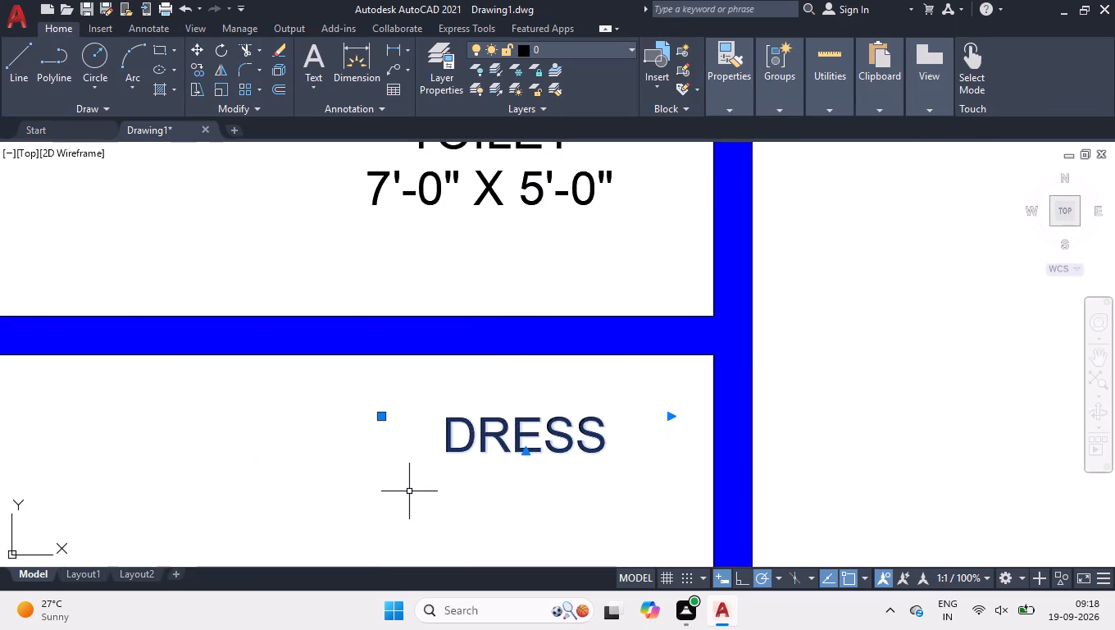
key("Delete")
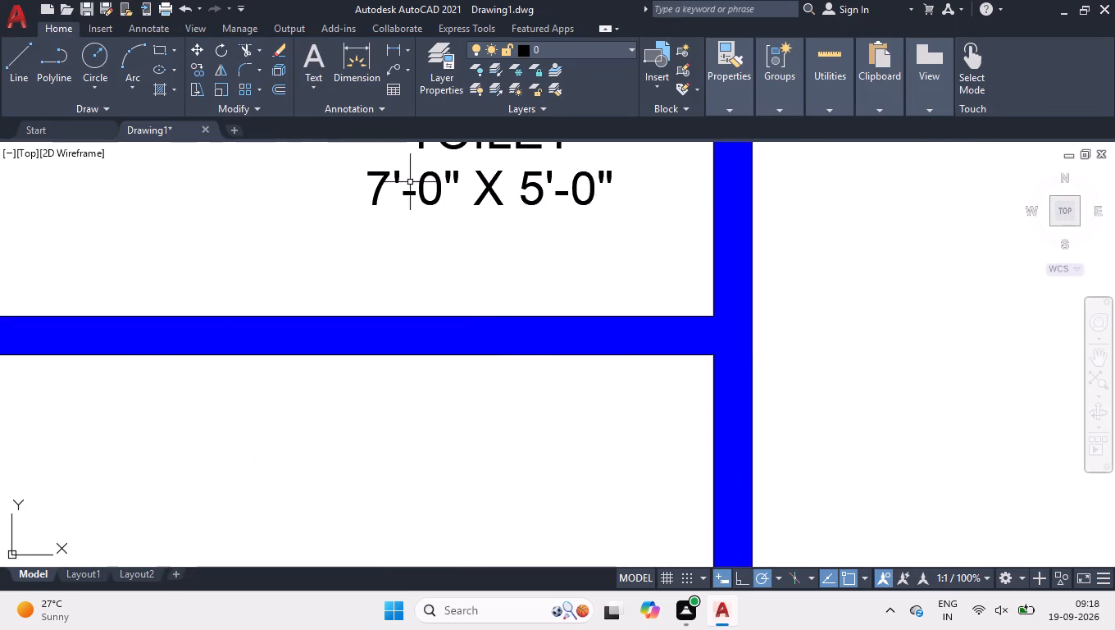
Copy the TOILET 7'-0" X 5'-0" label into the small room directly south of it.
left_click(410, 182)
left_click(406, 204)
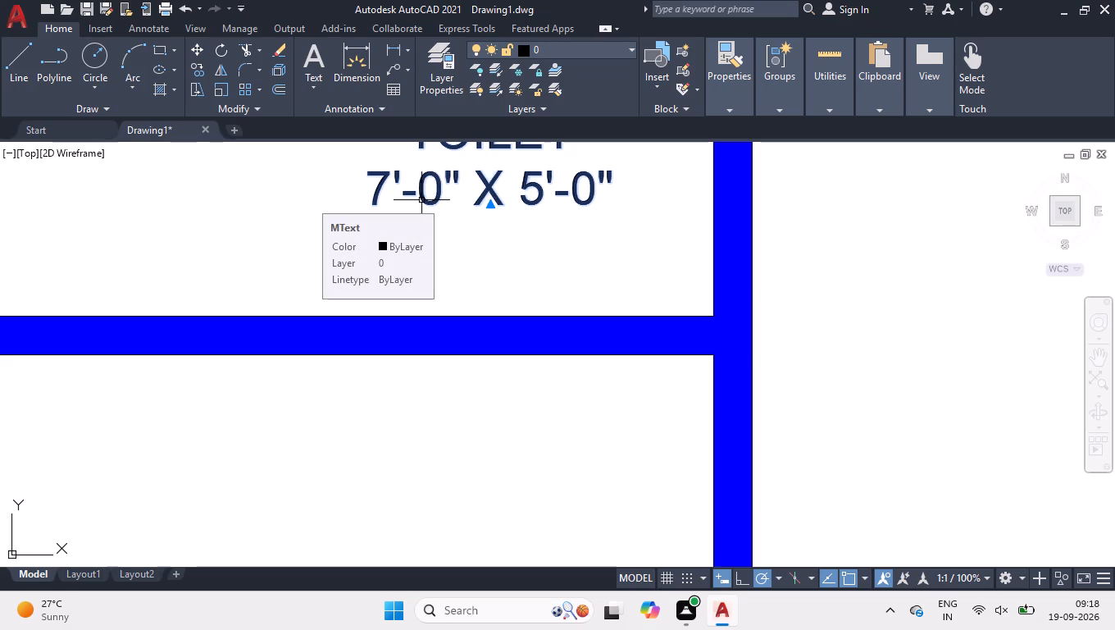
key("c")
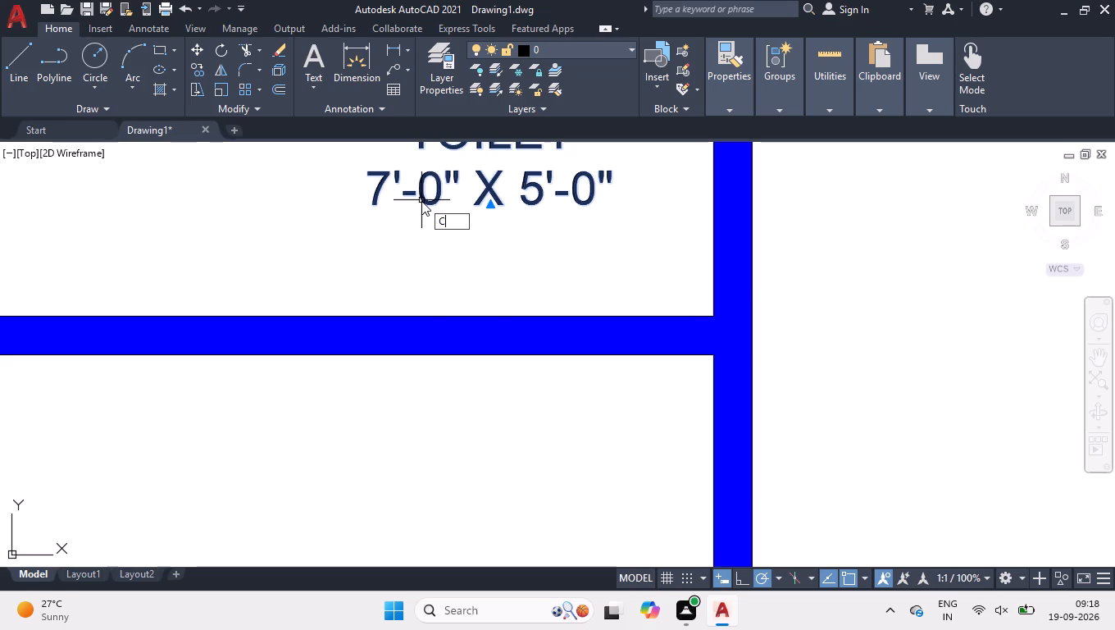
type("OP")
key("Return")
left_click(481, 184)
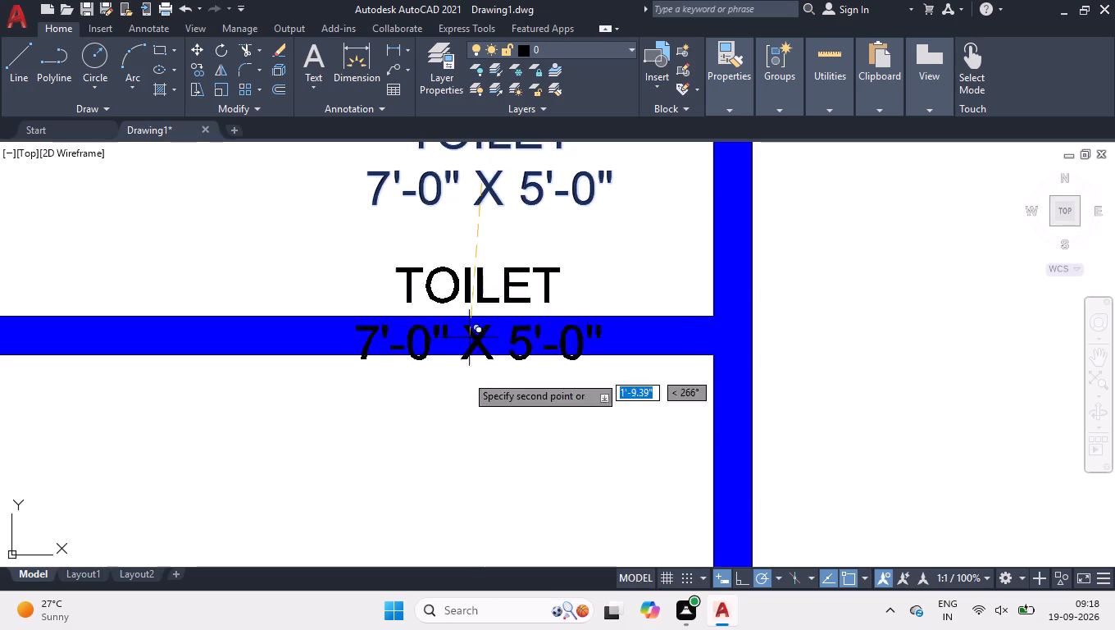
left_click(449, 478)
key("space")
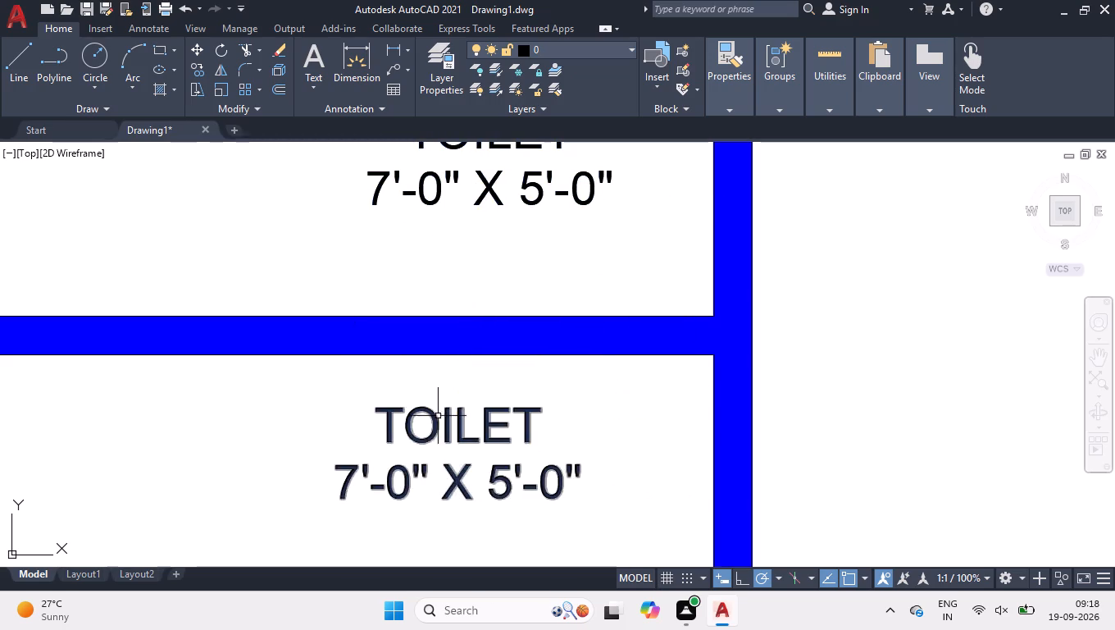
Change the copied label's room name to WASH AREA, keeping the 7'-0" X 5'-0" line below it.
double_click(439, 418)
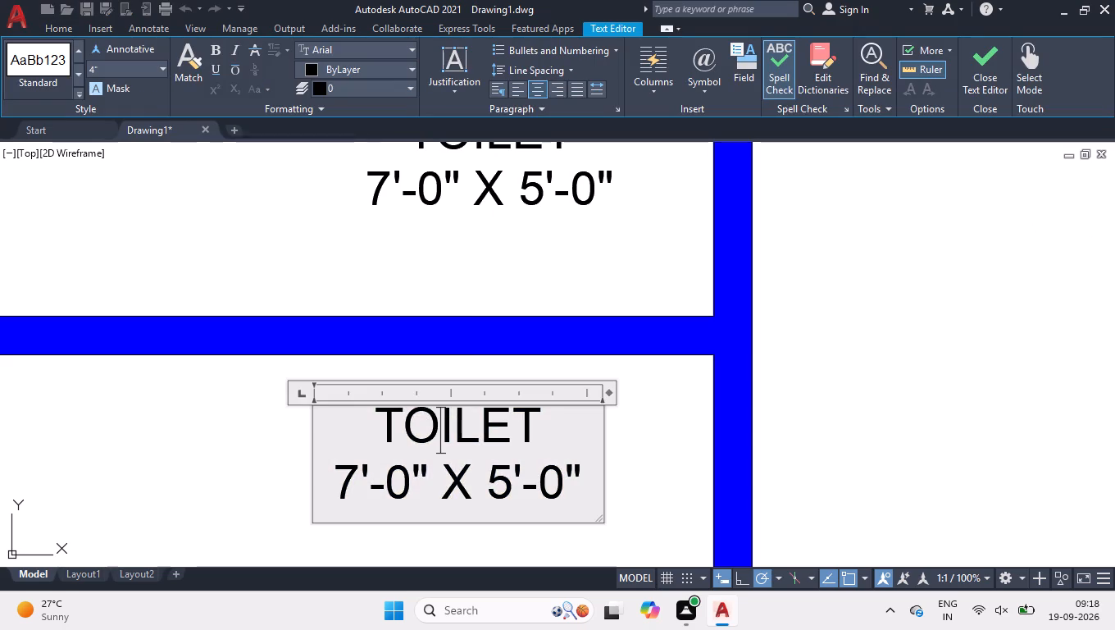
left_click_drag(576, 431, 81, 437)
type("WASH AREA")
key("Return")
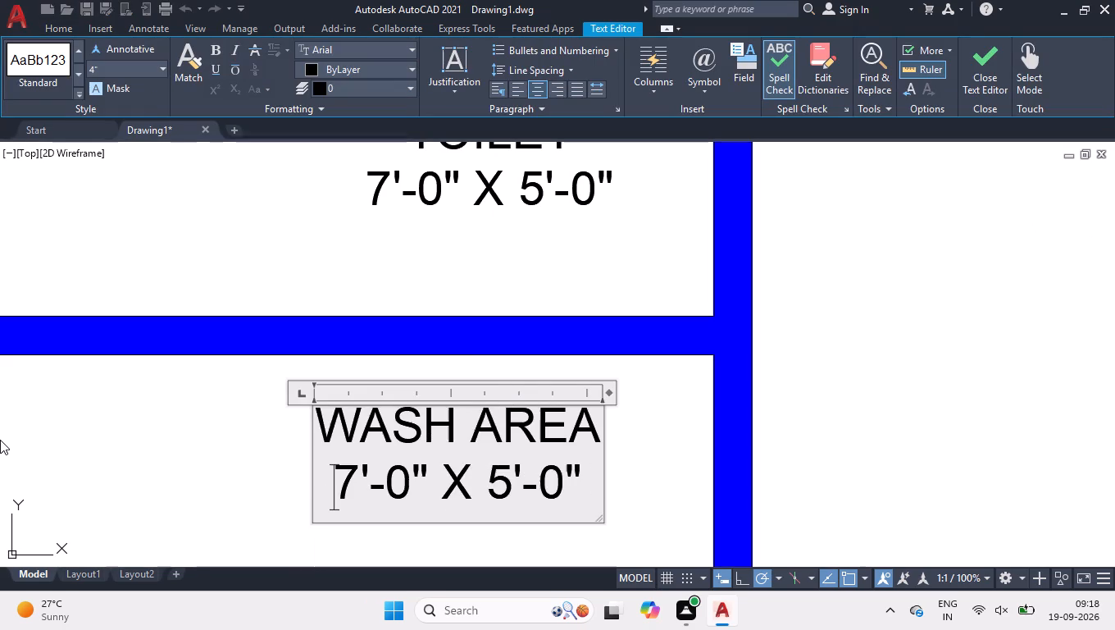
left_click(181, 432)
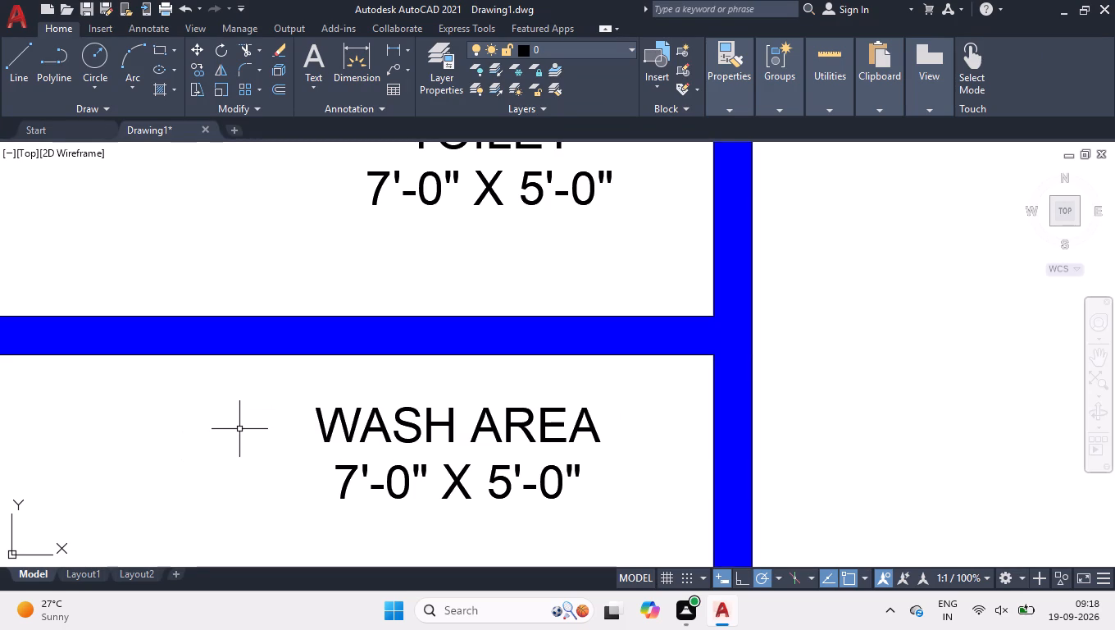
Replace the DRESS label in the room south of the wash area with KITCHEN and 11'-9" X 8'-0" on a second line.
scroll(282, 313, "down", 3)
scroll(412, 341, "down", 1)
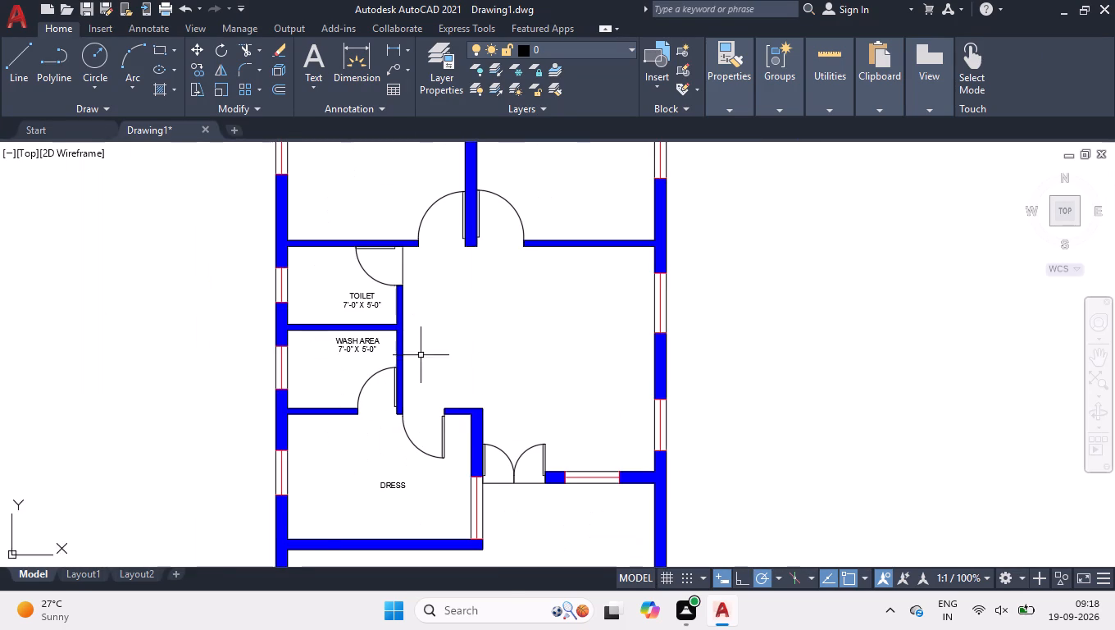
scroll(421, 355, "down", 1)
scroll(420, 454, "up", 2)
scroll(360, 421, "up", 2)
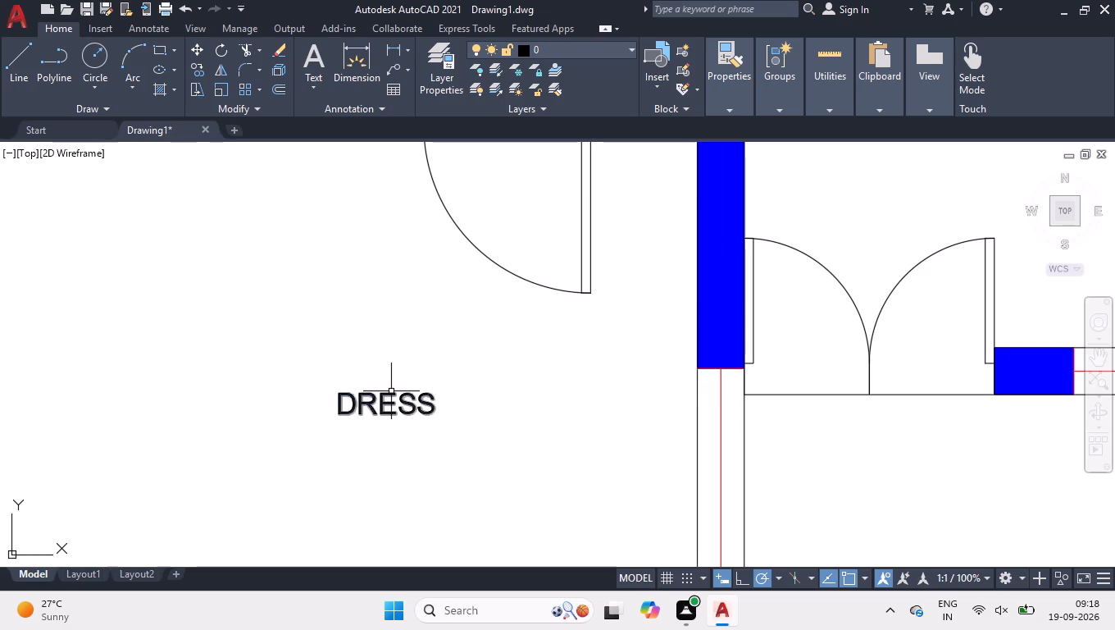
double_click(391, 391)
left_click(391, 367)
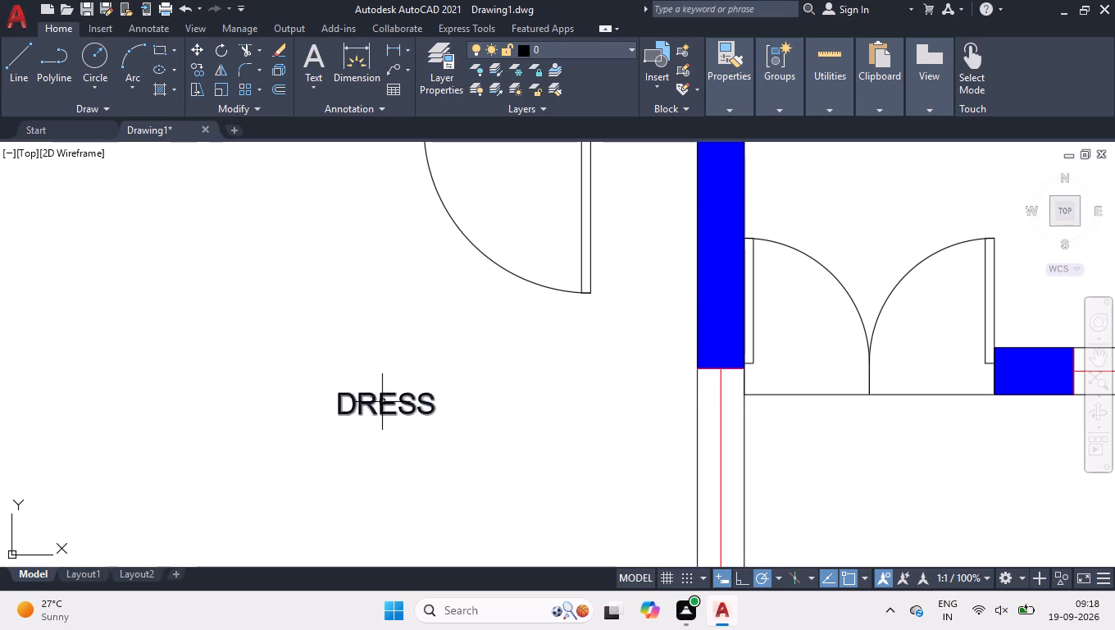
double_click(382, 403)
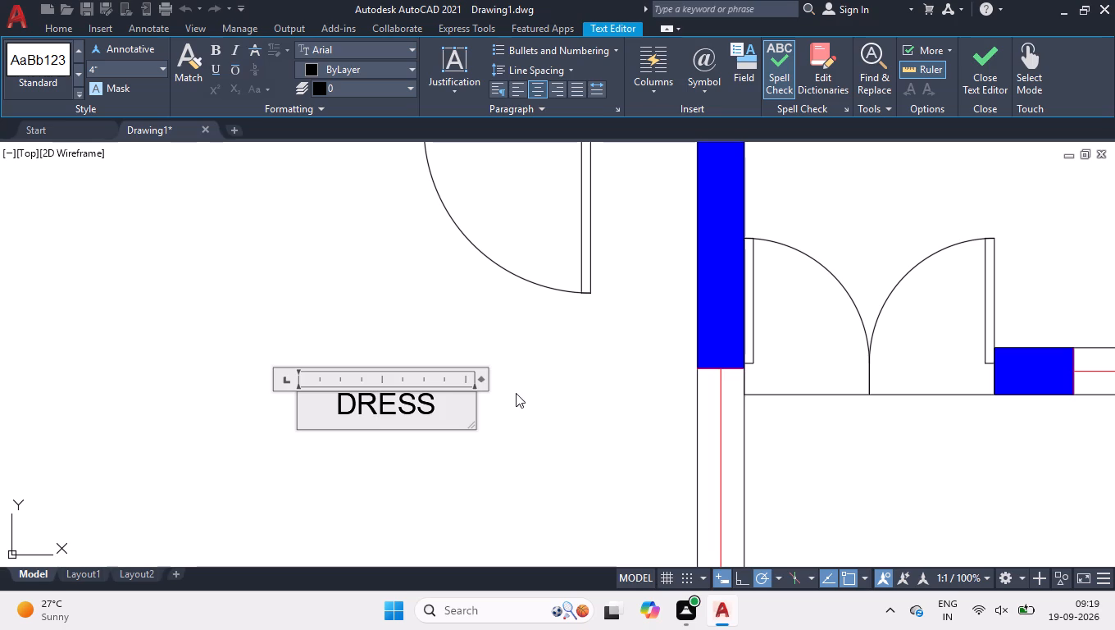
left_click_drag(449, 404, 125, 395)
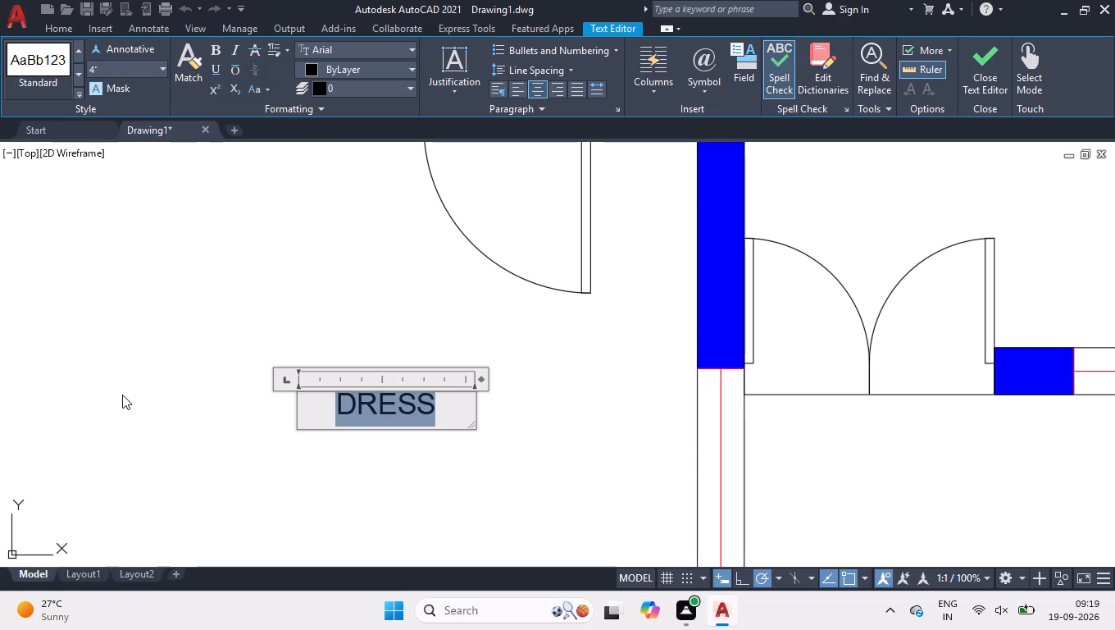
type("KITCHEN")
key("Return")
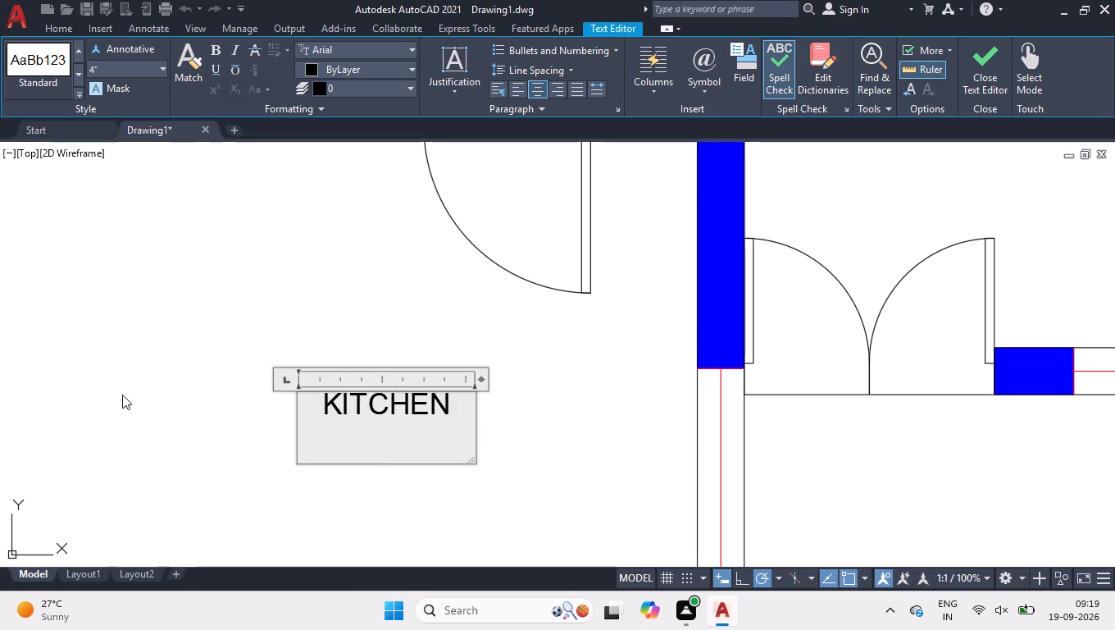
type("11'-9\" X")
key("space")
type("8'-0\"")
left_click(122, 395)
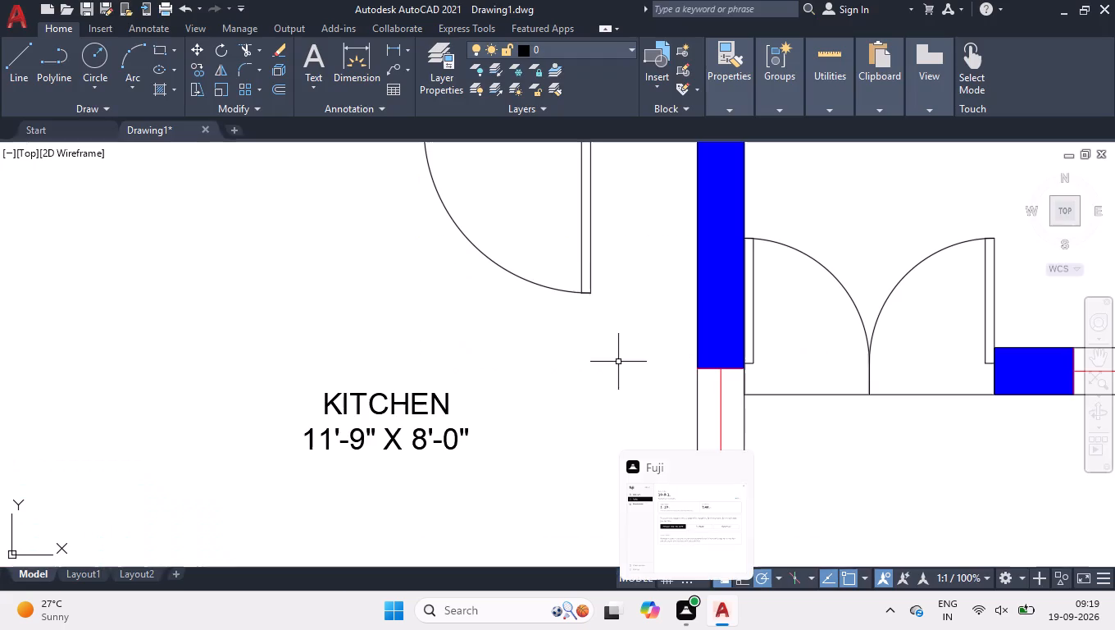
Relabel the open southeast area PORCH, 11'-0" X 10'-9", widening the text box to fit the dimensions on one line.
scroll(418, 306, "down", 2)
scroll(453, 420, "down", 1)
scroll(494, 330, "down", 2)
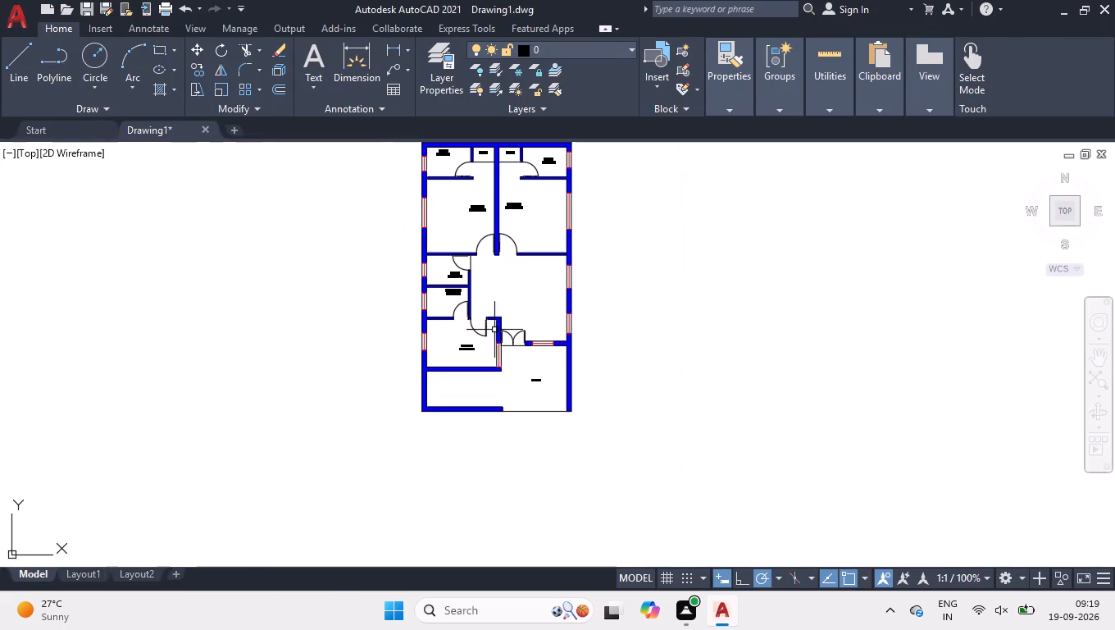
scroll(522, 354, "up", 2)
scroll(546, 445, "up", 4)
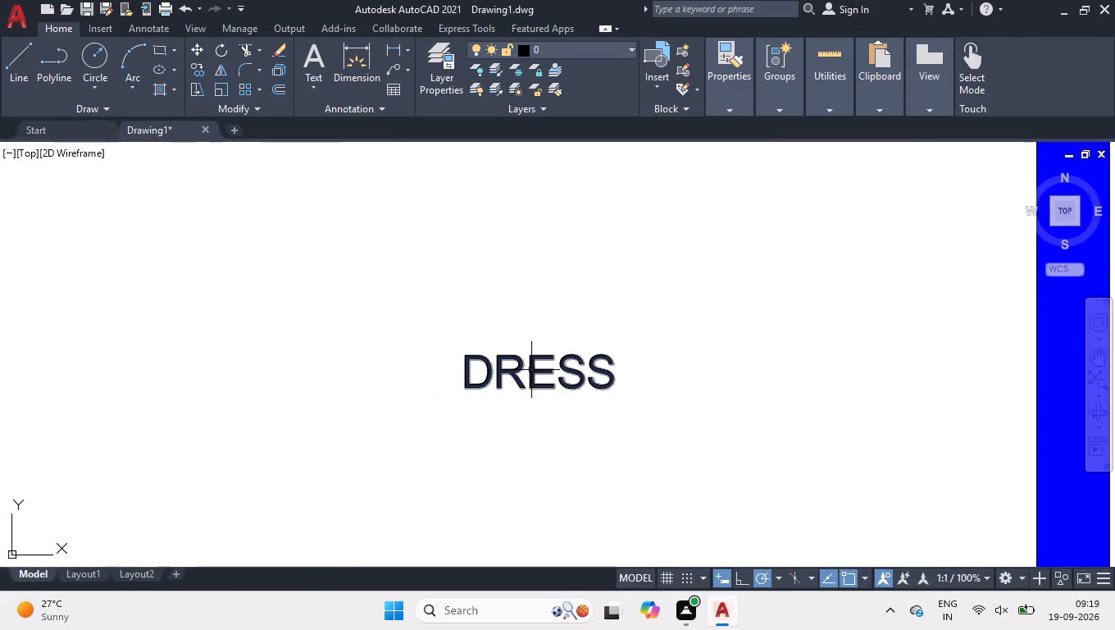
double_click(531, 368)
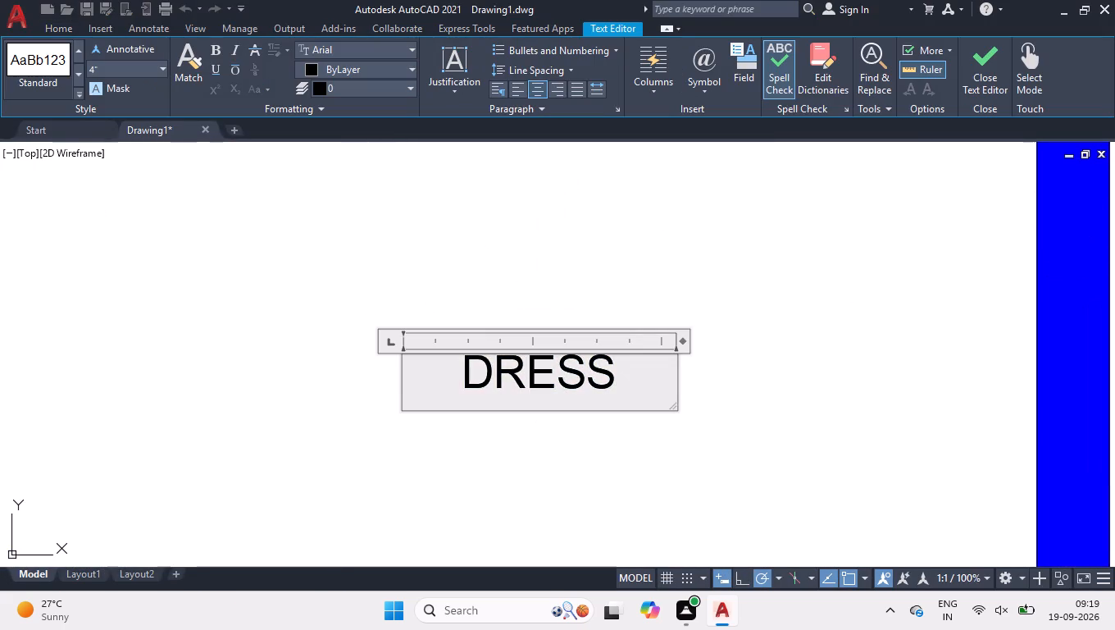
key("ctrl+a")
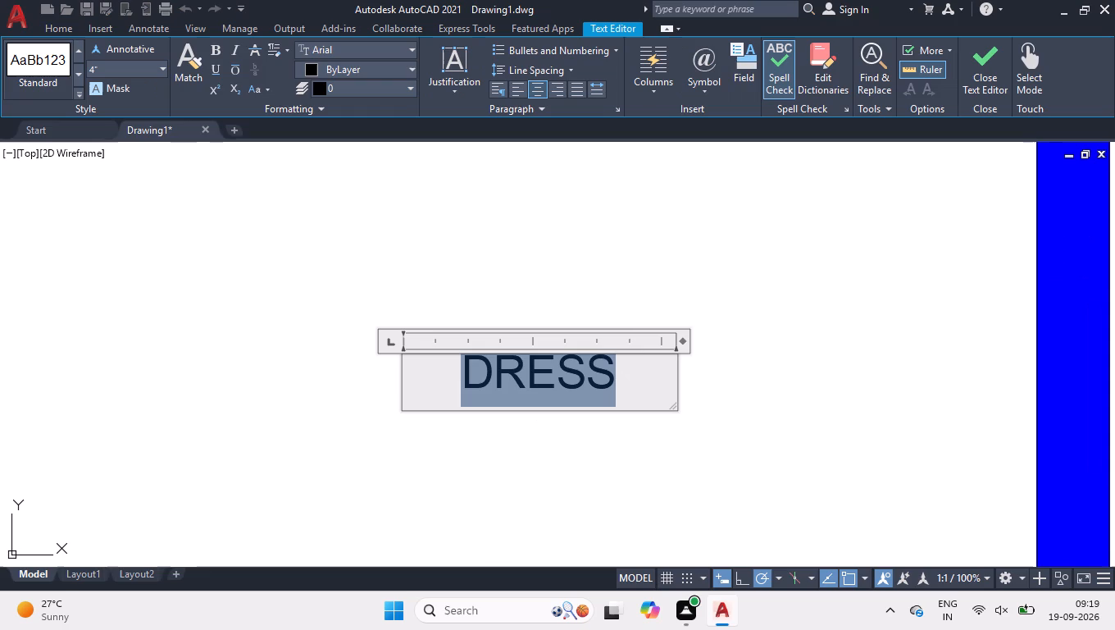
type("PORCH")
key("Return")
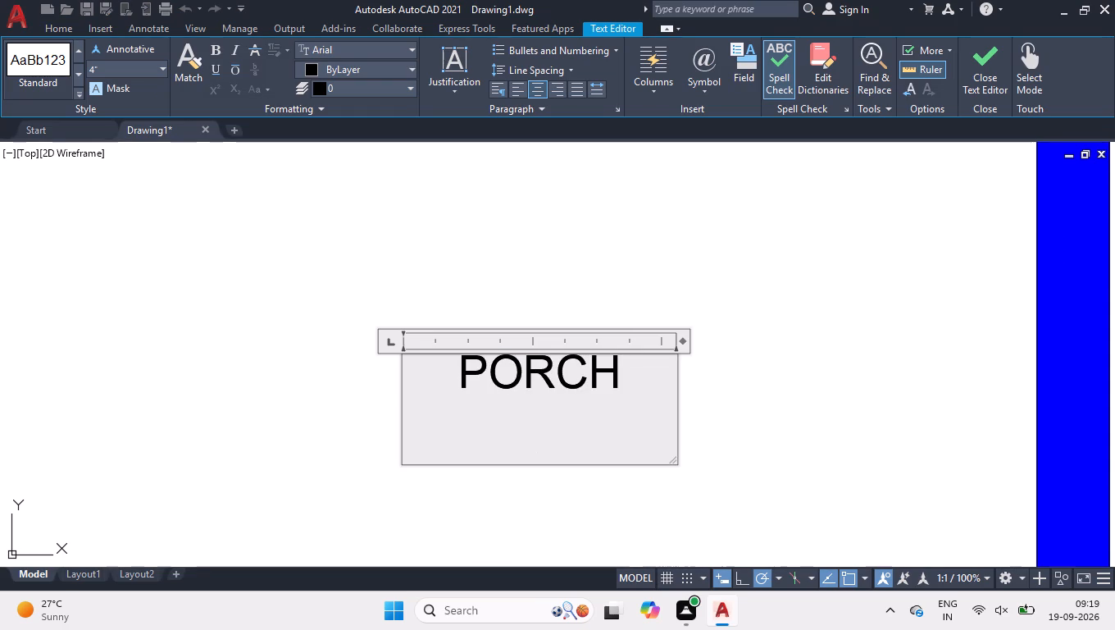
type("11'-0\"")
key("space")
key("space")
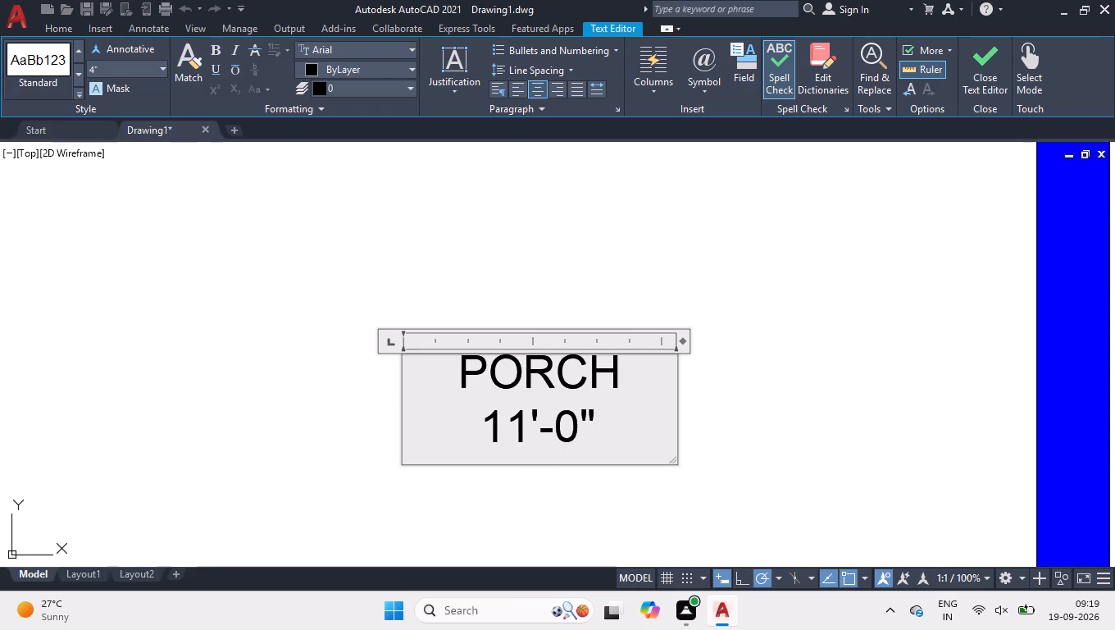
key("BackSpace")
type("X")
key("space")
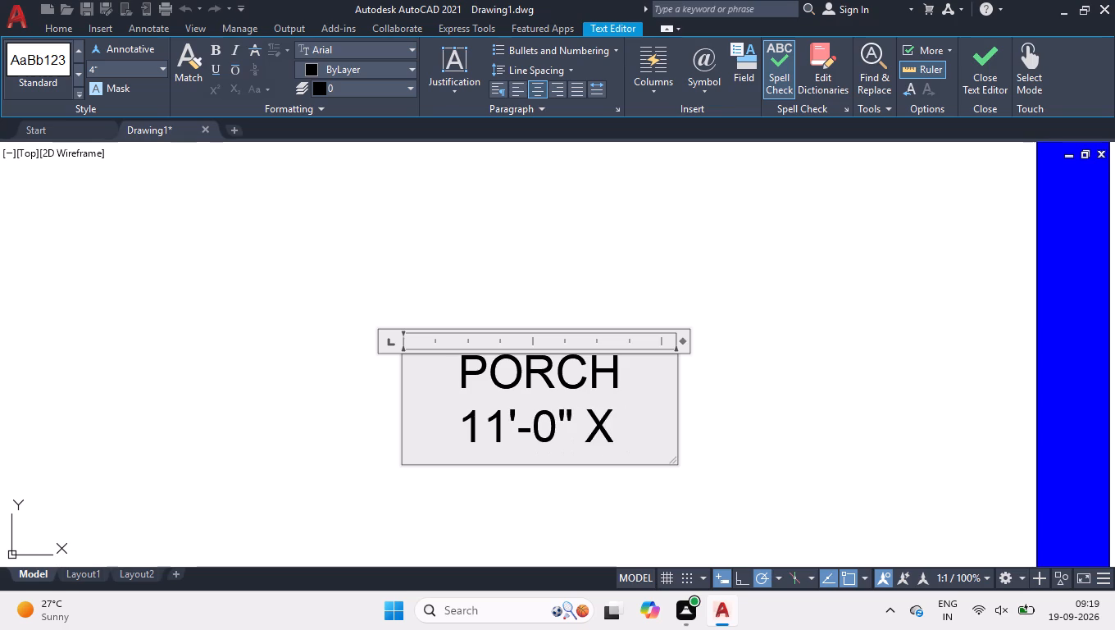
type("10'-9\"")
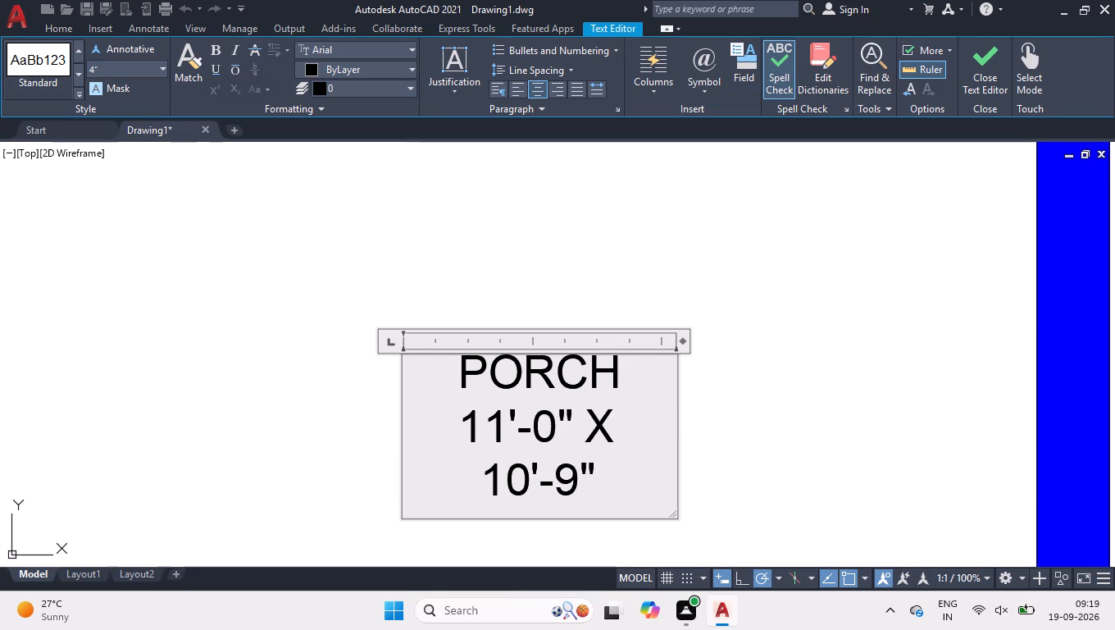
left_click_drag(680, 342, 707, 347)
left_click(643, 290)
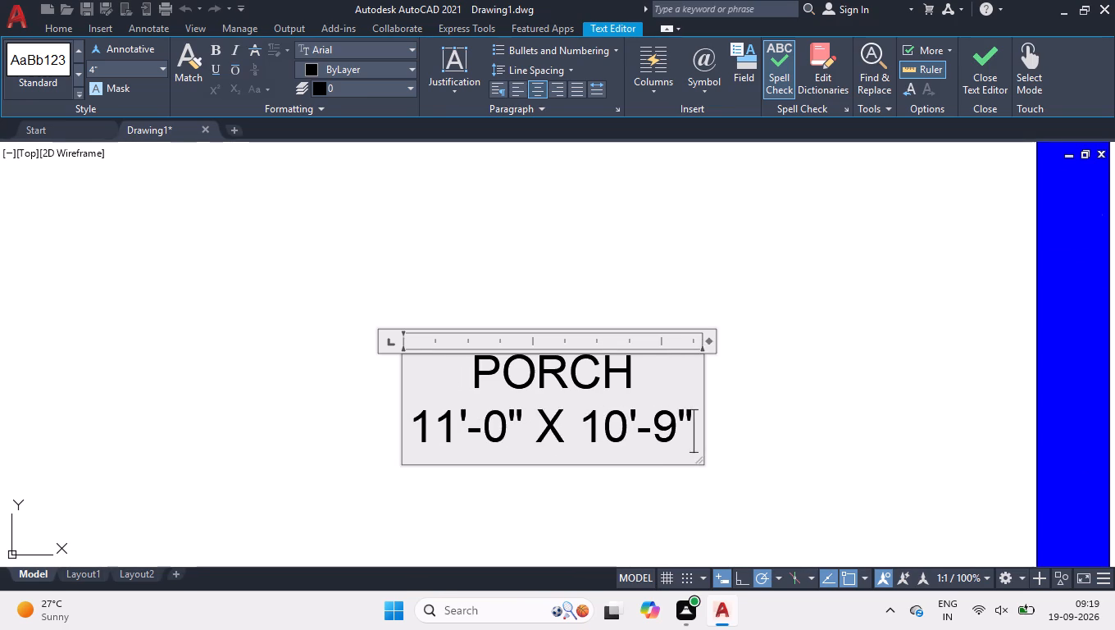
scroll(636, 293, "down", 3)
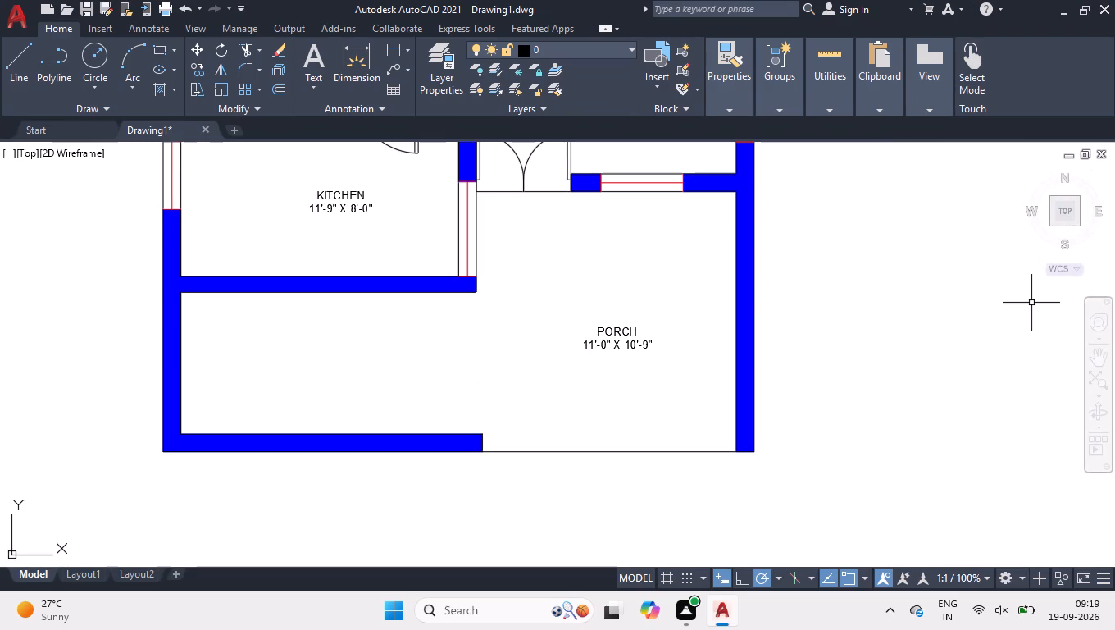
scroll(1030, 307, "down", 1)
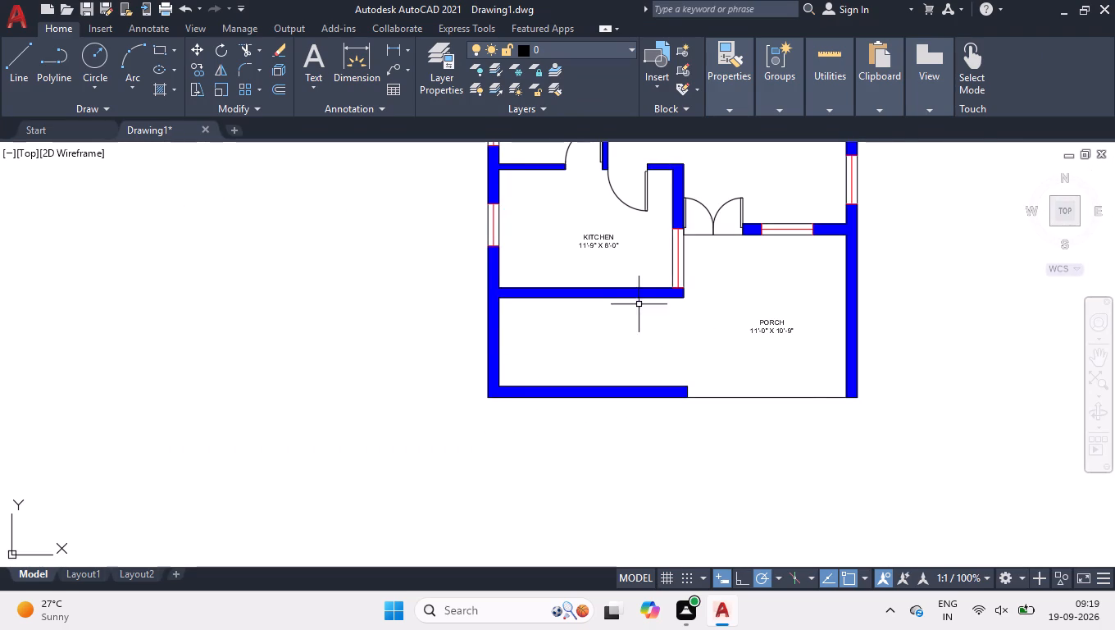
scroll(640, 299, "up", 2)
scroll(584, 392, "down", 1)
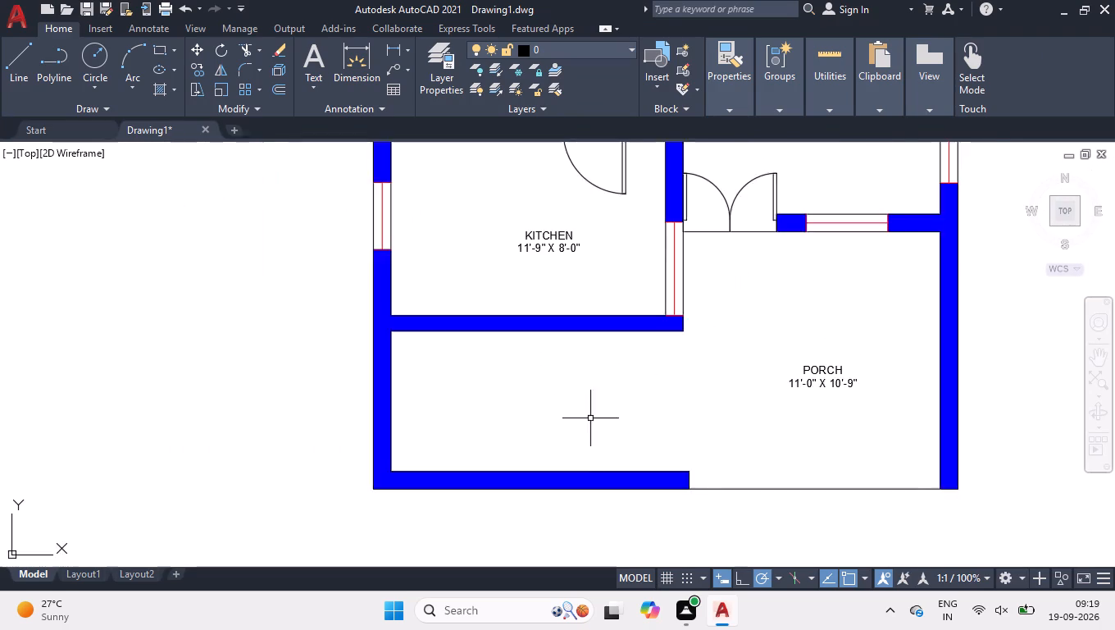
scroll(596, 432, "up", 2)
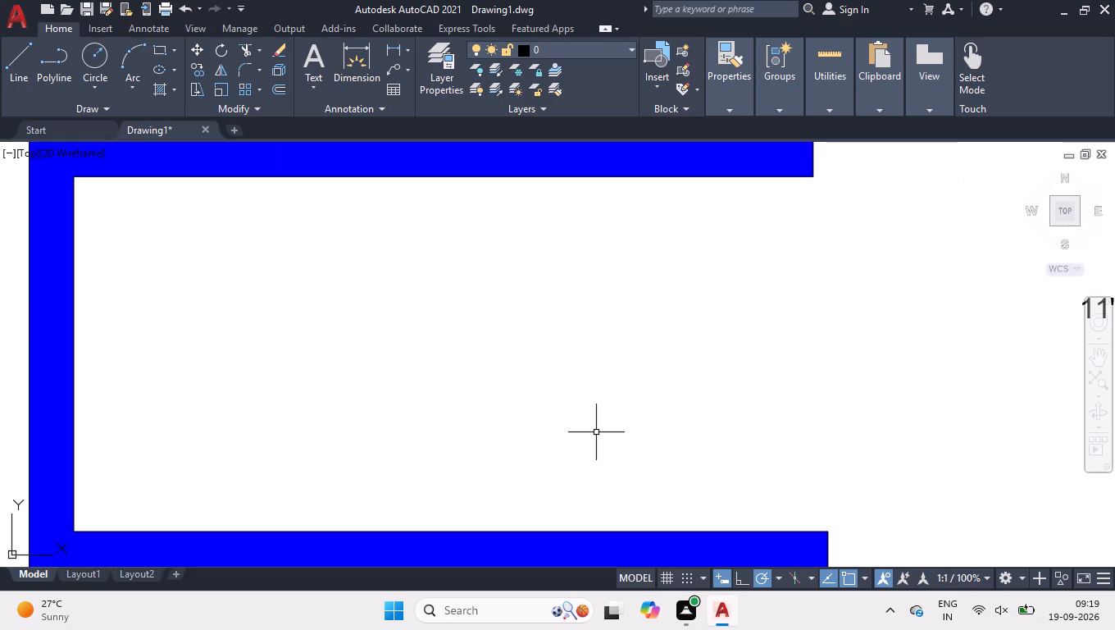
Draw a 6' vertical line closing the open east end of the southwest room, from its north wall to its south wall.
key("l")
key("Return")
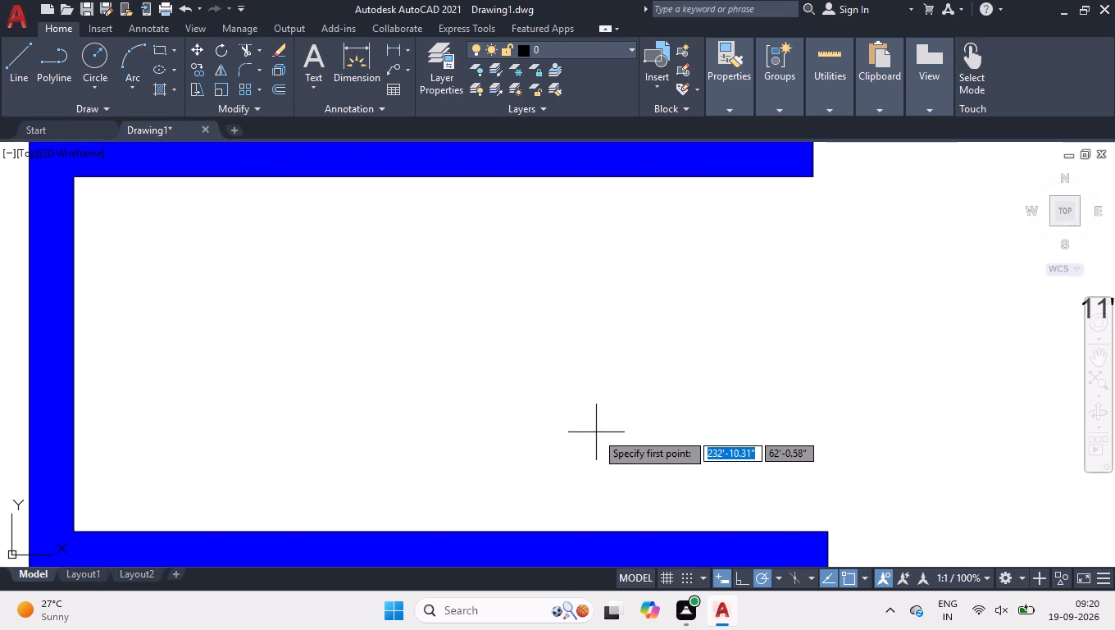
scroll(654, 359, "down", 1)
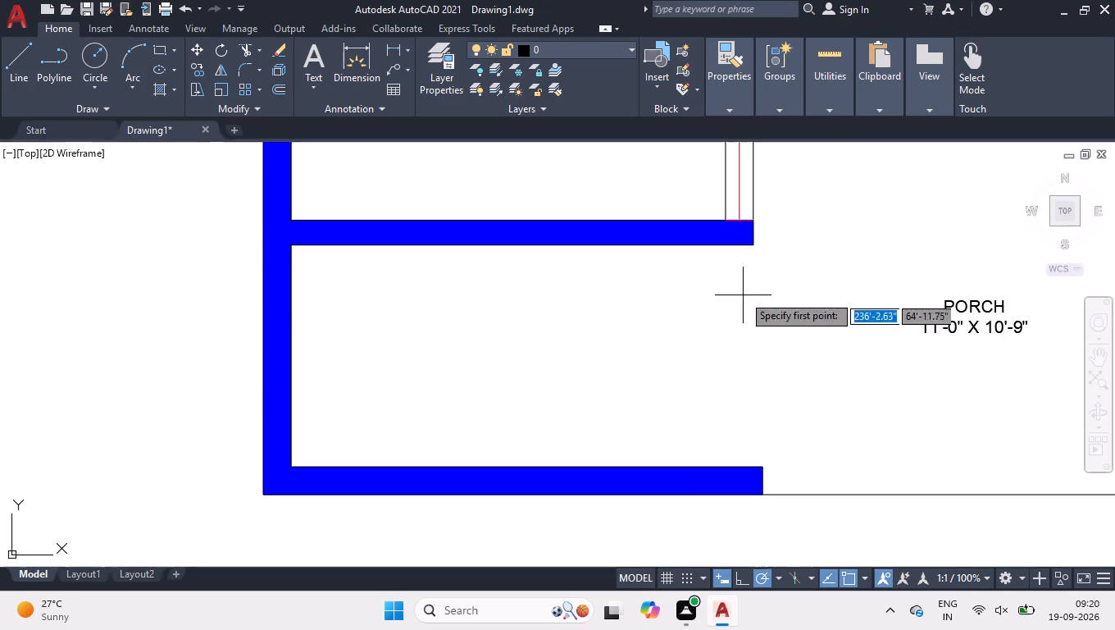
left_click(743, 246)
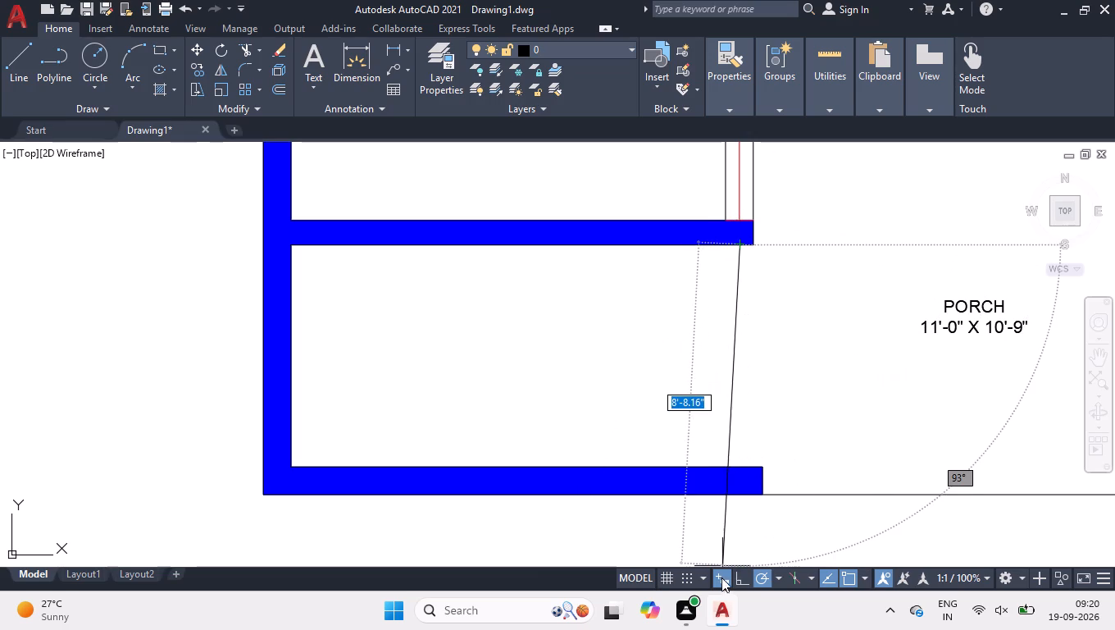
left_click(741, 583)
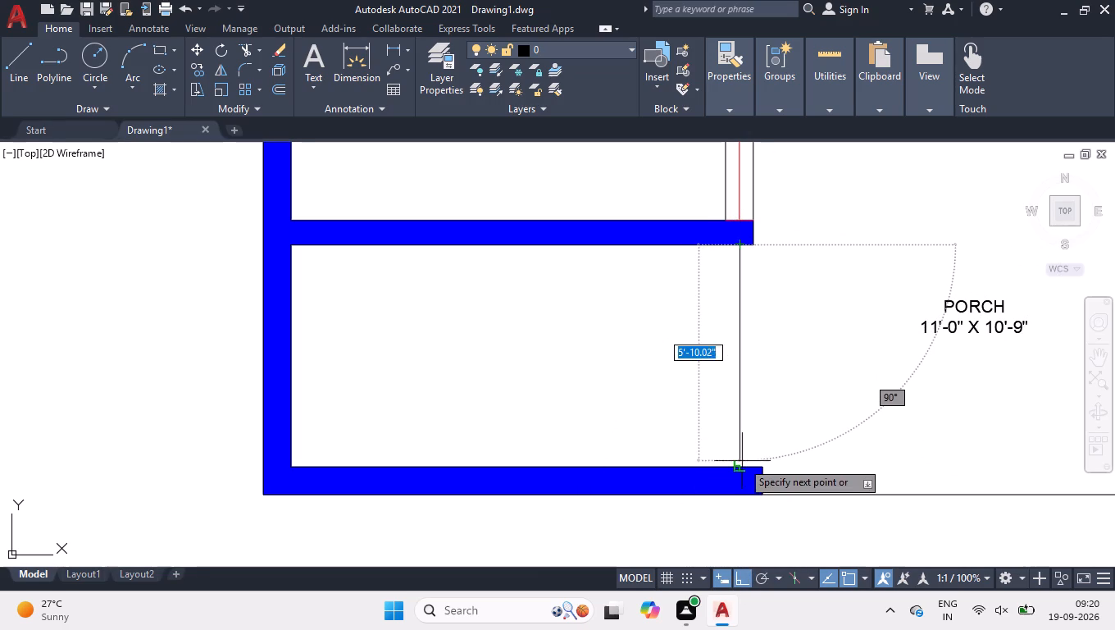
left_click(742, 466)
key("Return")
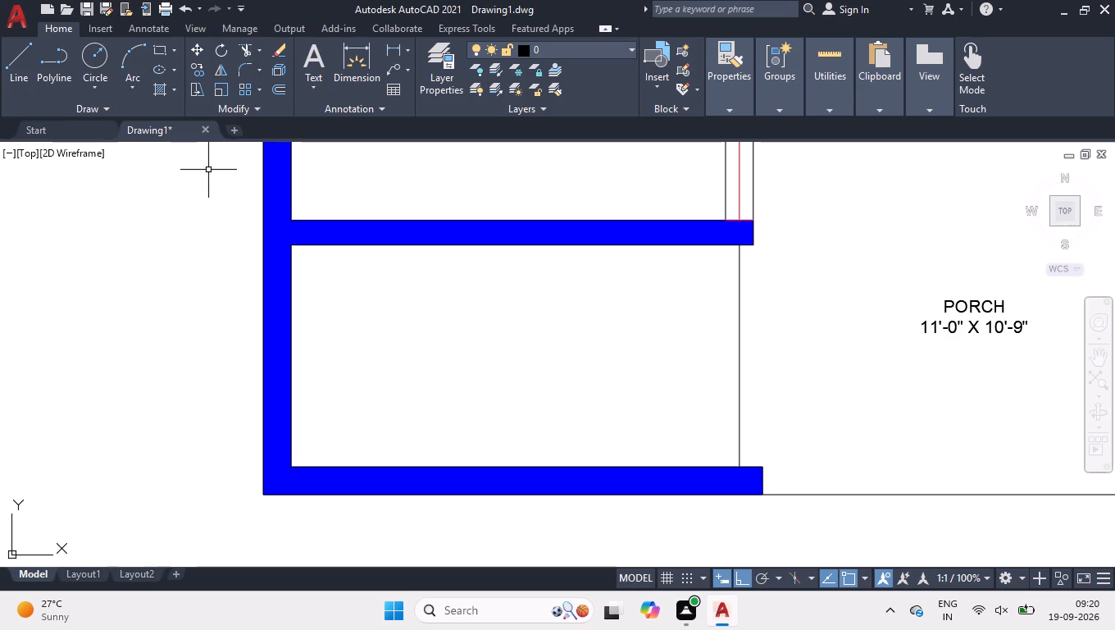
Offset the inner edge of the southwest room's west wall 3' east into the room as the first stair line.
type("OFF")
key("Return")
type("3'")
key("Return")
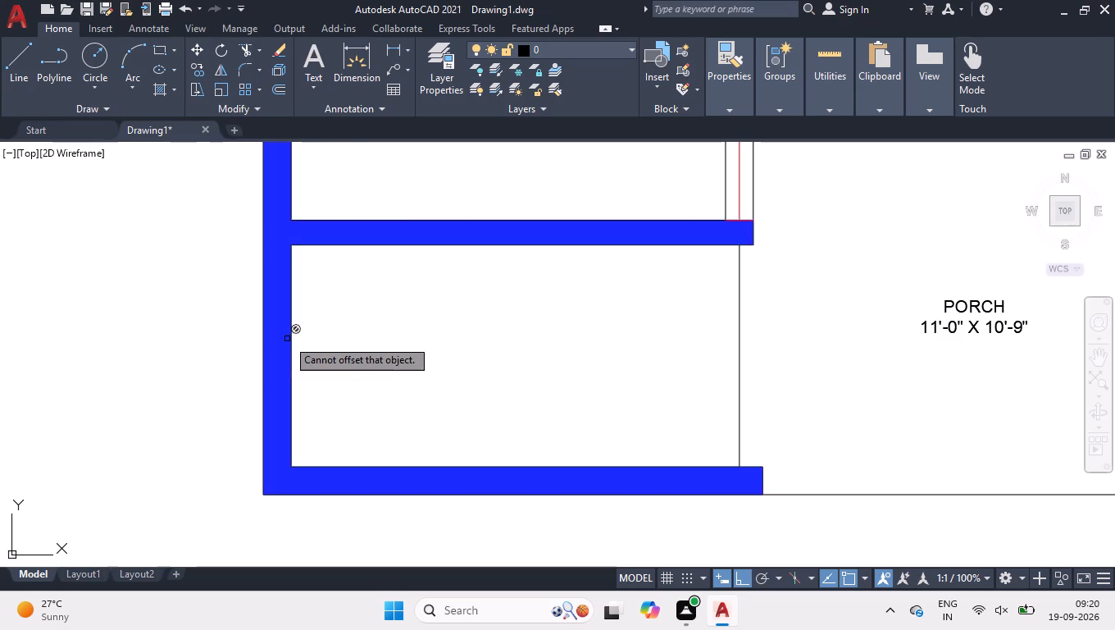
left_click(290, 336)
left_click(538, 366)
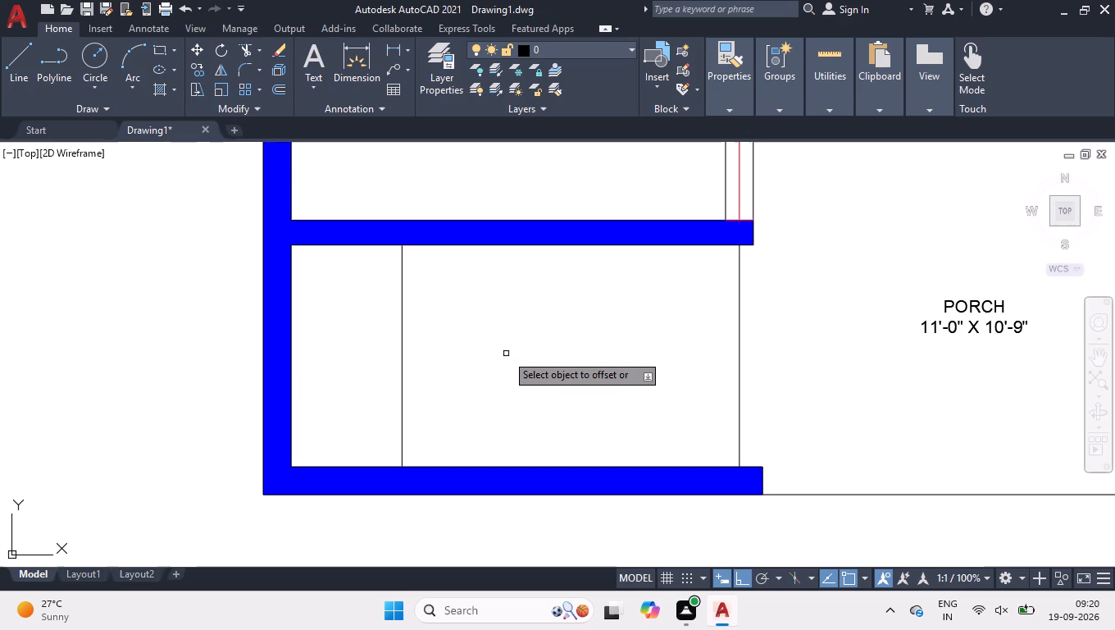
key("Return")
Copy the stair line as an array of 12 items fitted between its position and the room's east closing line.
left_click(505, 347)
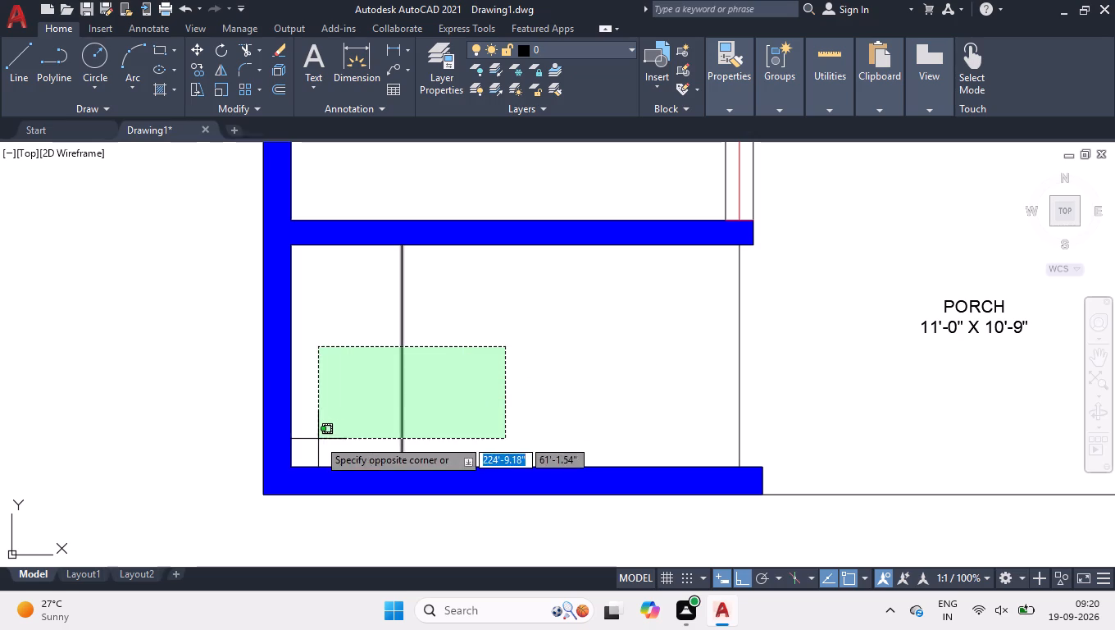
left_click(334, 431)
type("CO")
key("Return")
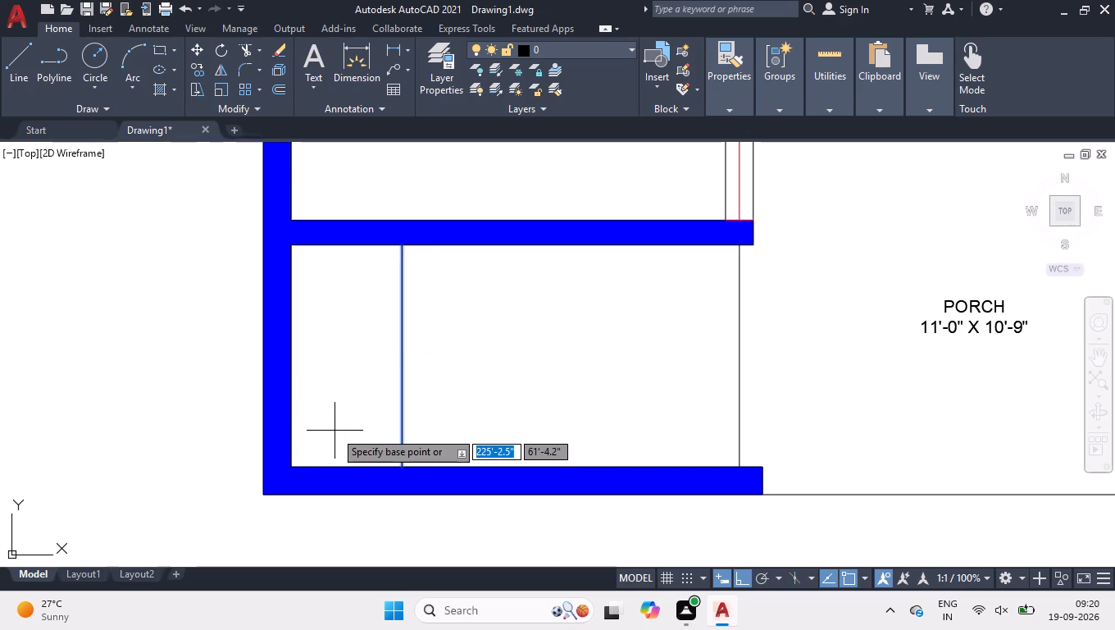
left_click(402, 466)
type("AR")
key("Return")
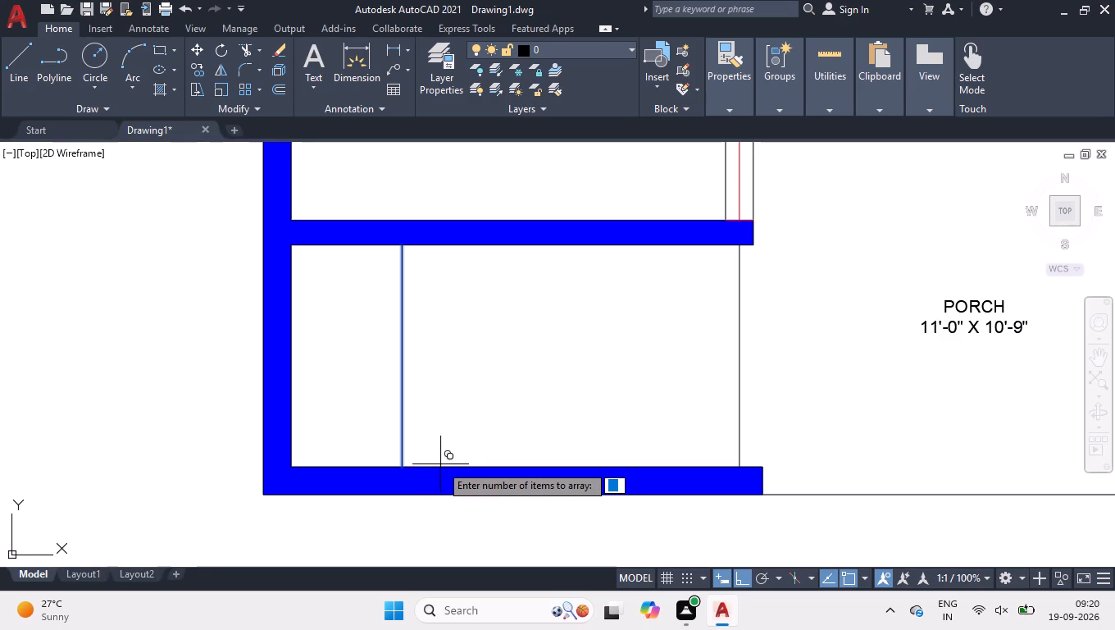
type("12")
key("Return")
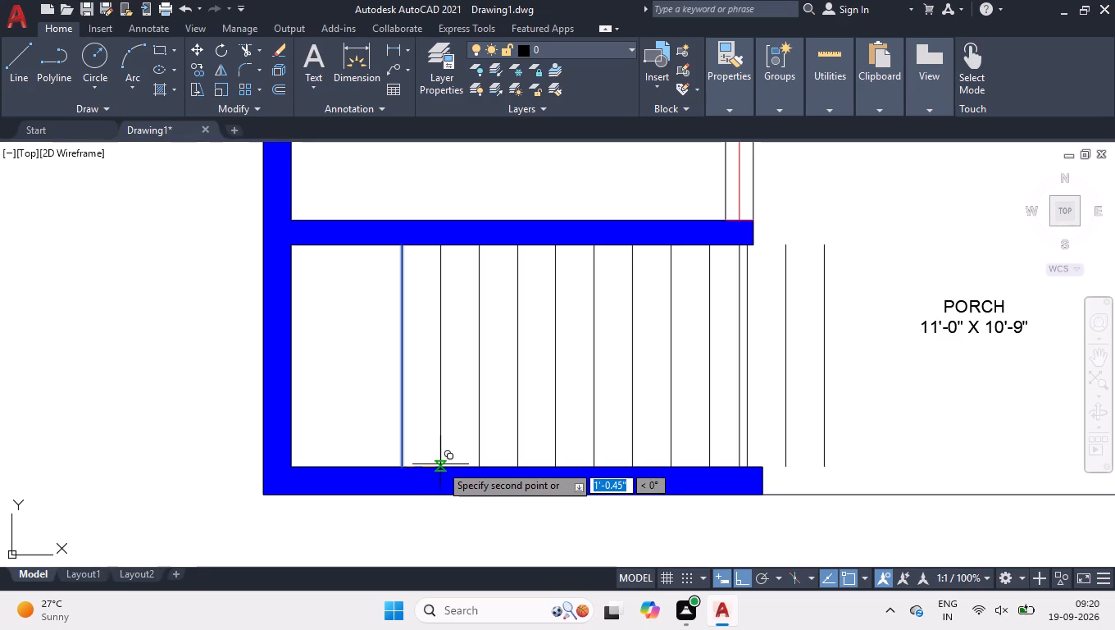
key("f")
key("Return")
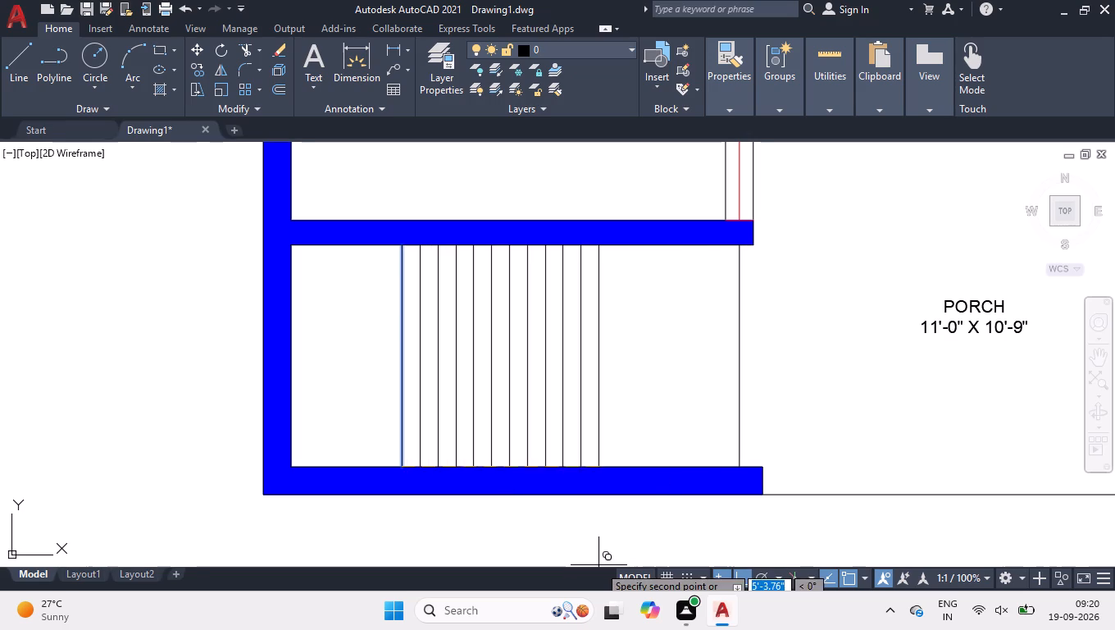
left_click(741, 463)
key("space")
Delete the duplicate line overlapping the last stair line at the east end.
left_click(739, 444)
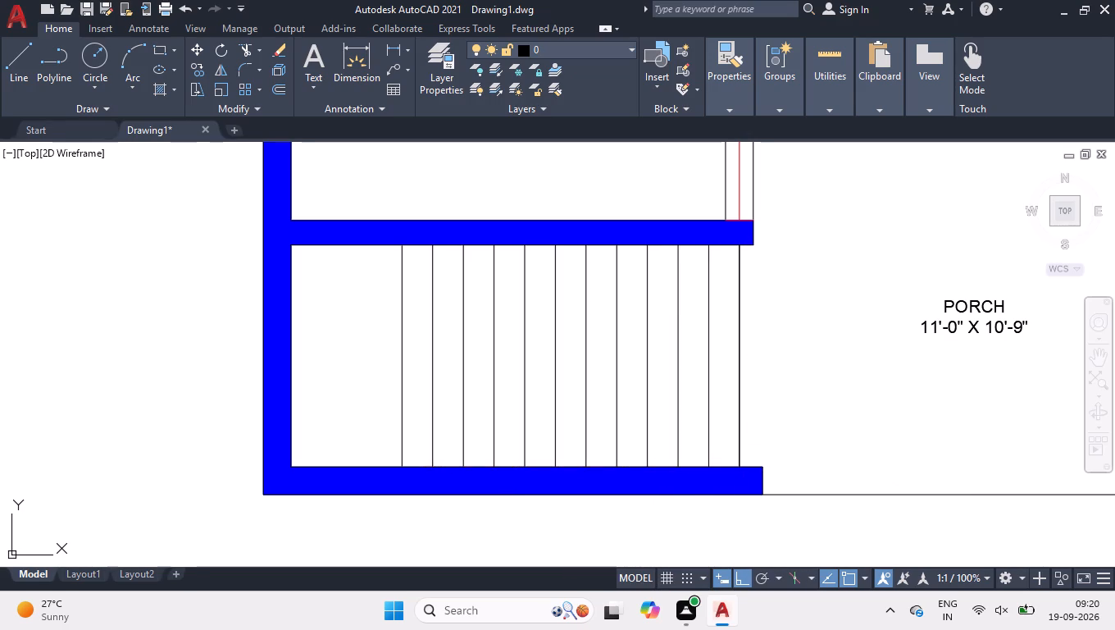
key("Delete")
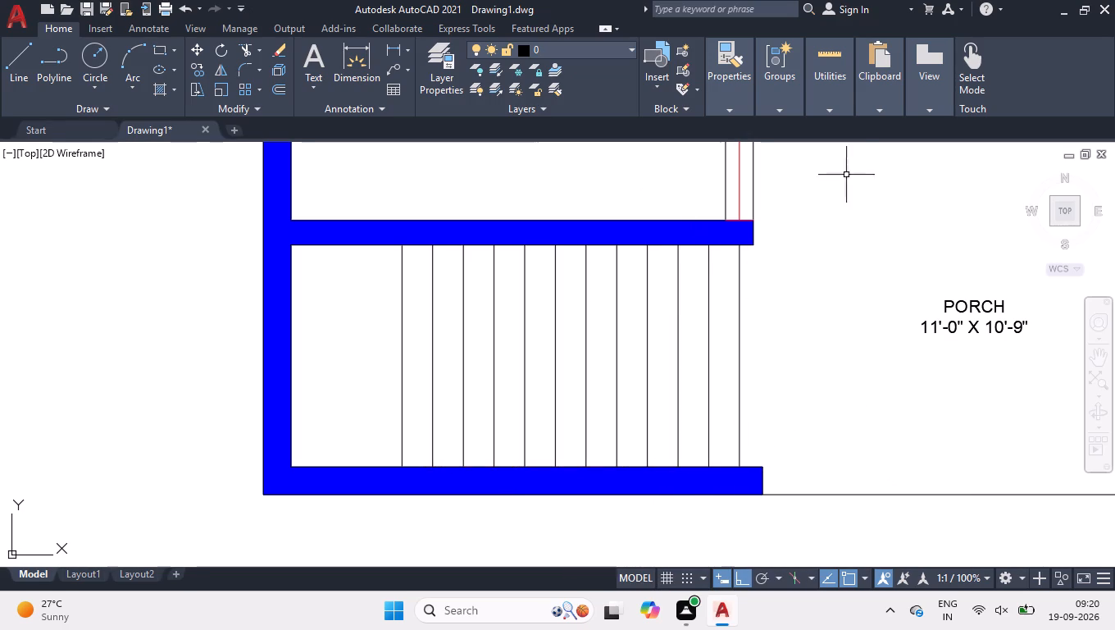
Measure the spacing and length of the stair lines.
left_click(813, 130)
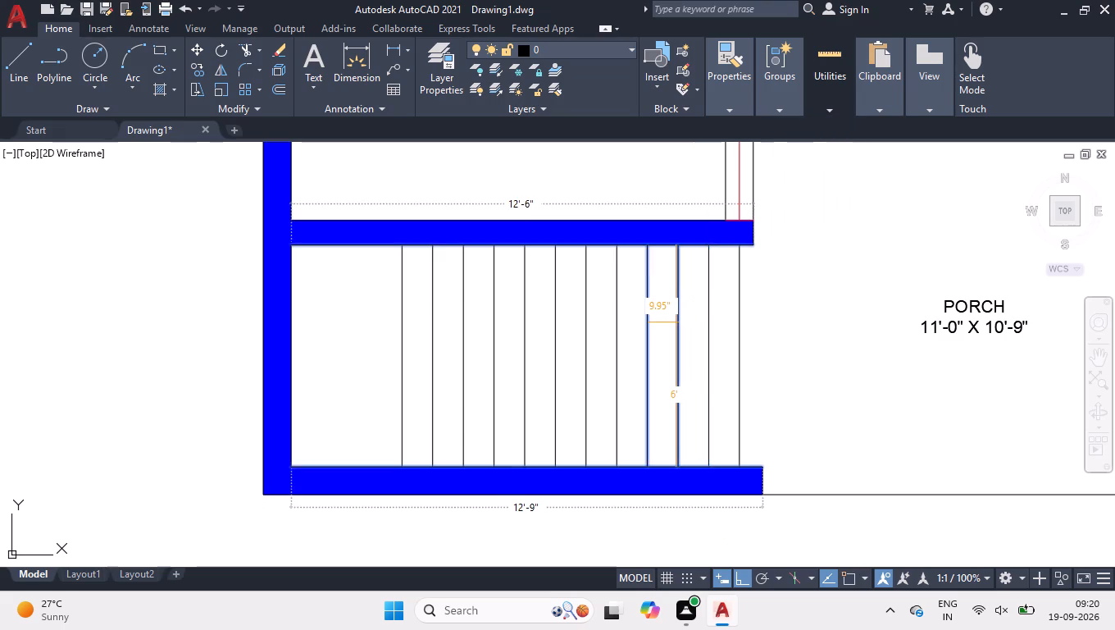
scroll(676, 322, "up", 2)
key("space")
scroll(612, 241, "down", 3)
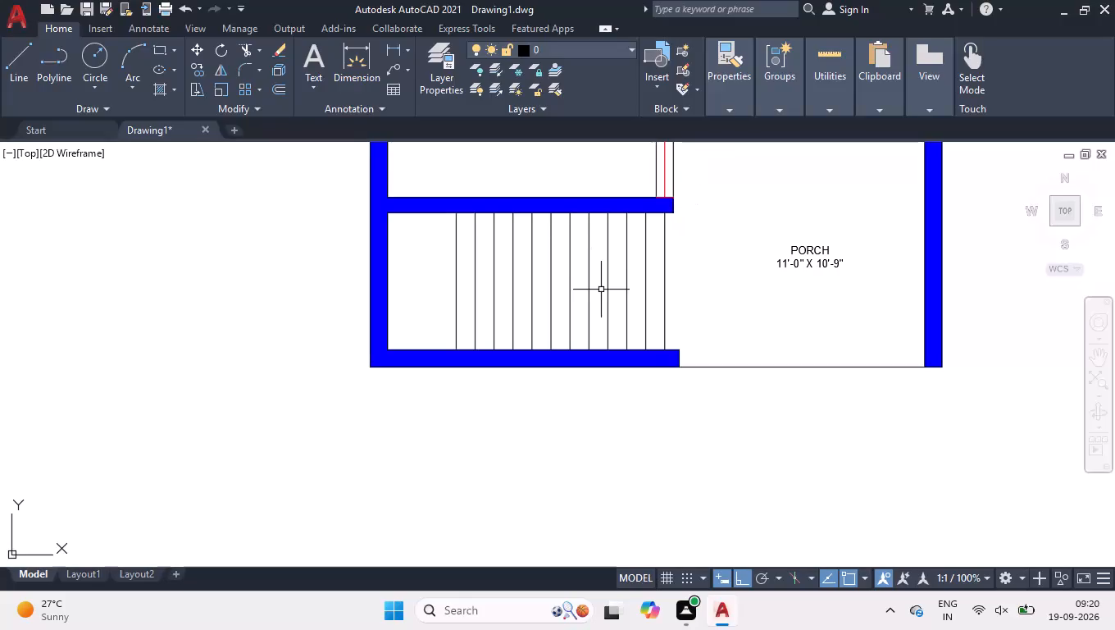
Draw a 9'-1.5" horizontal centre line across the stairs, from the easternmost stair line's midpoint to the westernmost stair line.
key("l")
key("Return")
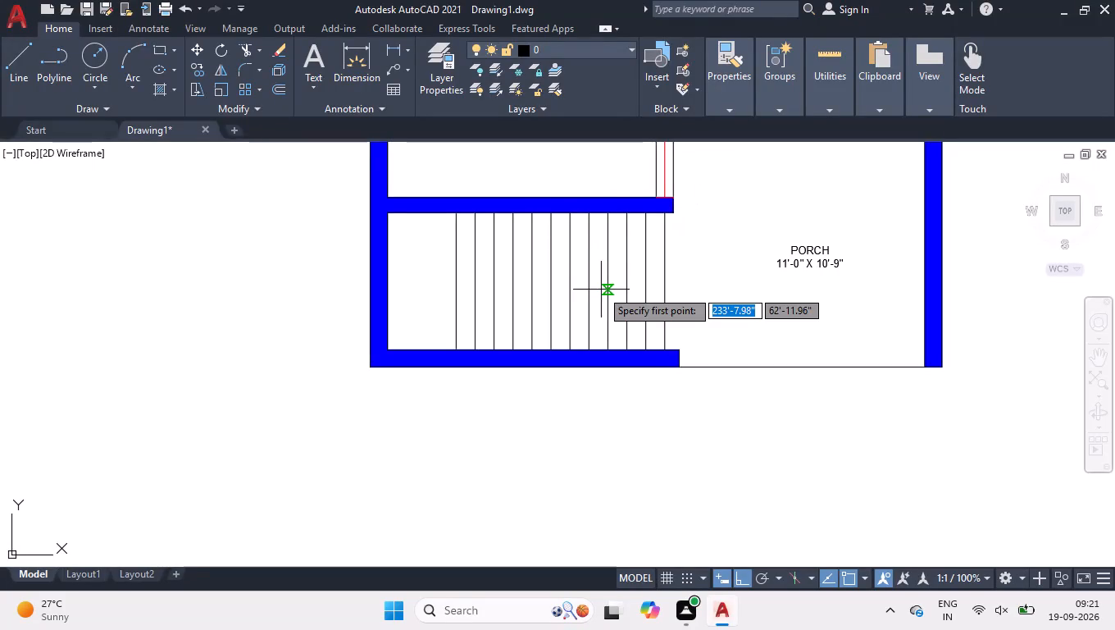
left_click(660, 283)
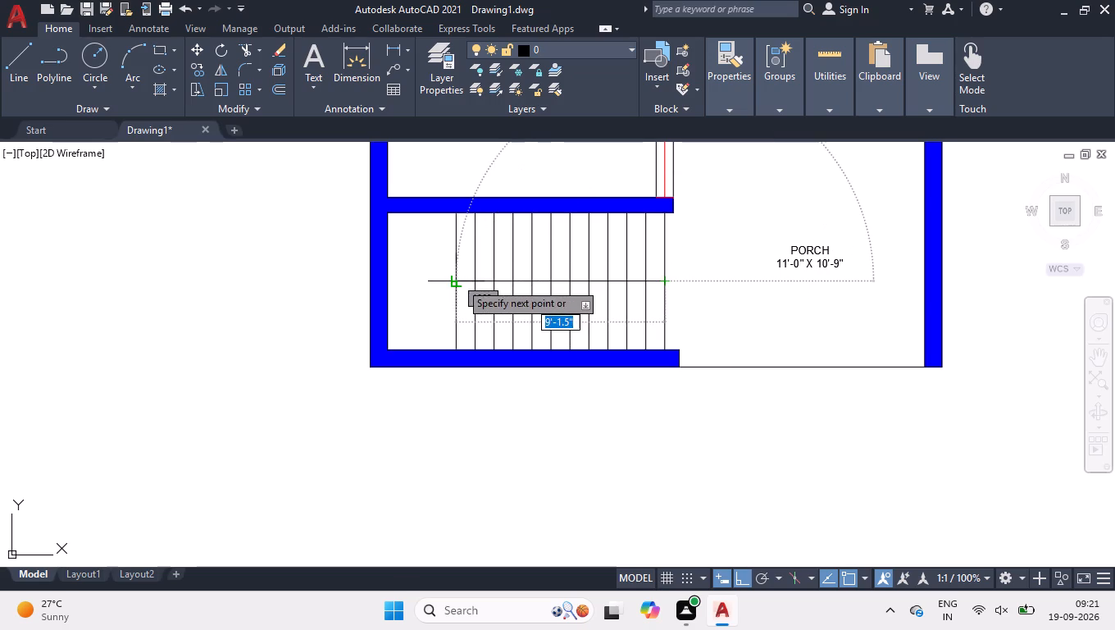
left_click(460, 282)
key("Return")
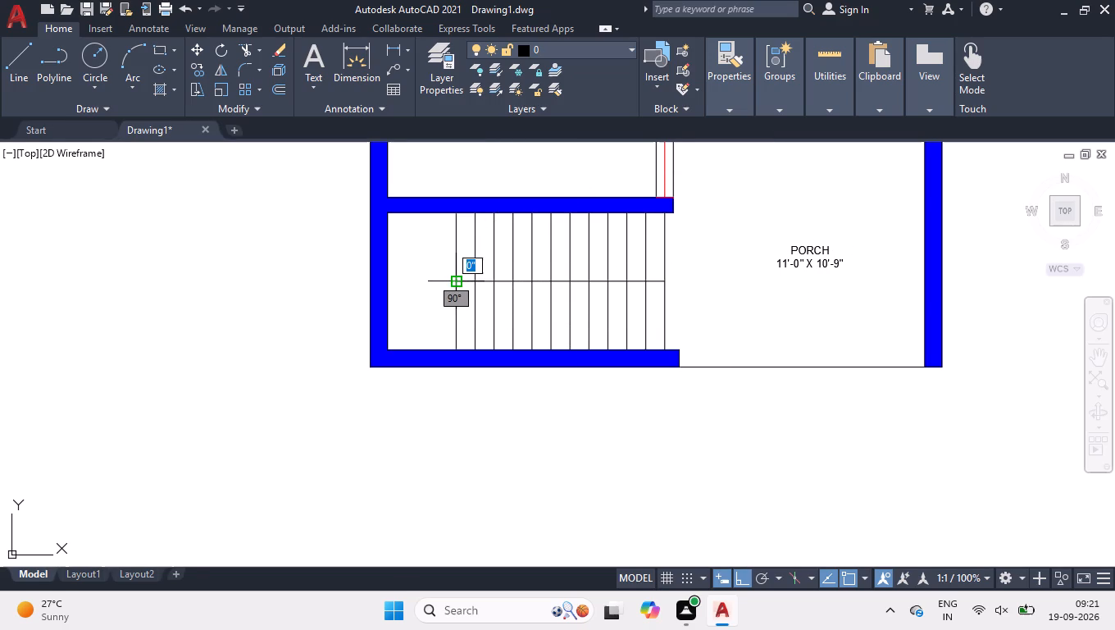
Draw a horizontal line across the stairs midway between the centre line and the south wall, using the mid-between-two-points snap.
key("l")
key("Return")
type("M2P")
key("Return")
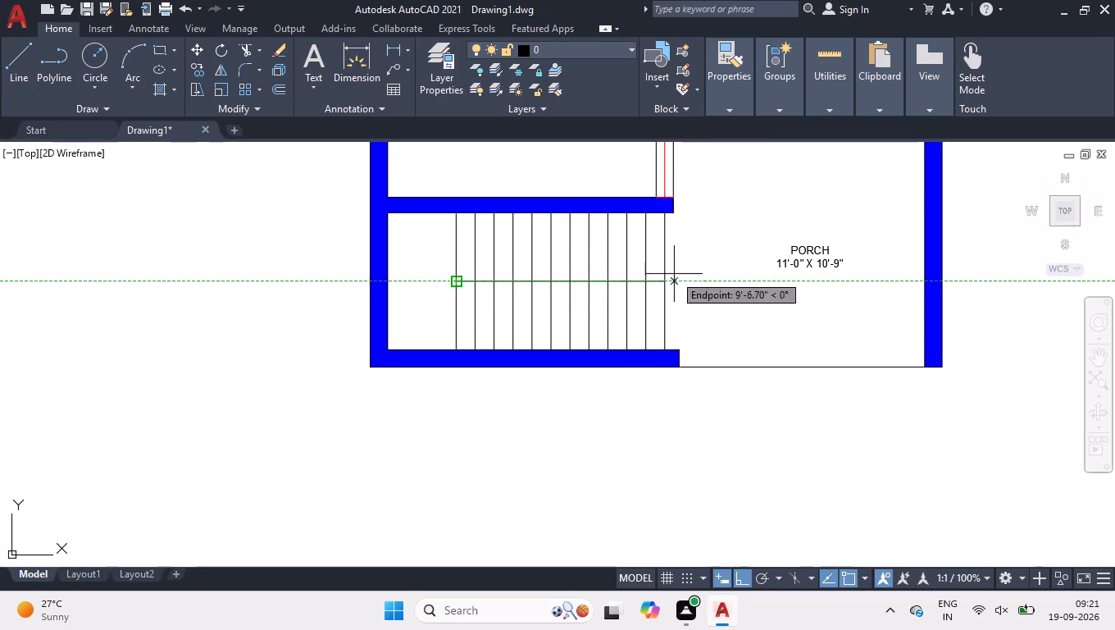
left_click(665, 278)
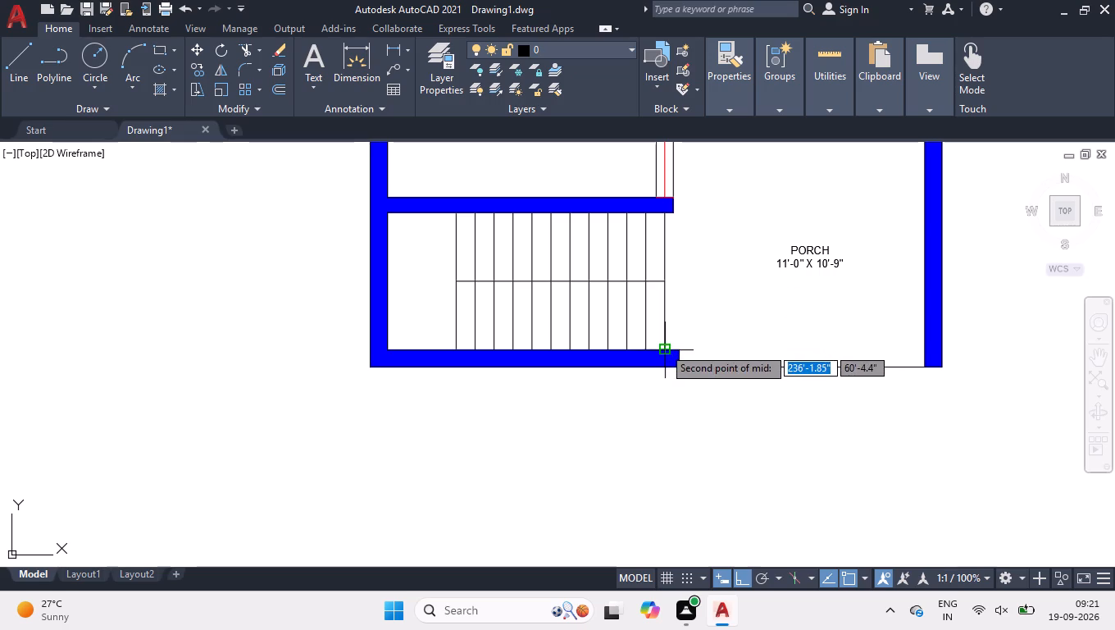
left_click(663, 347)
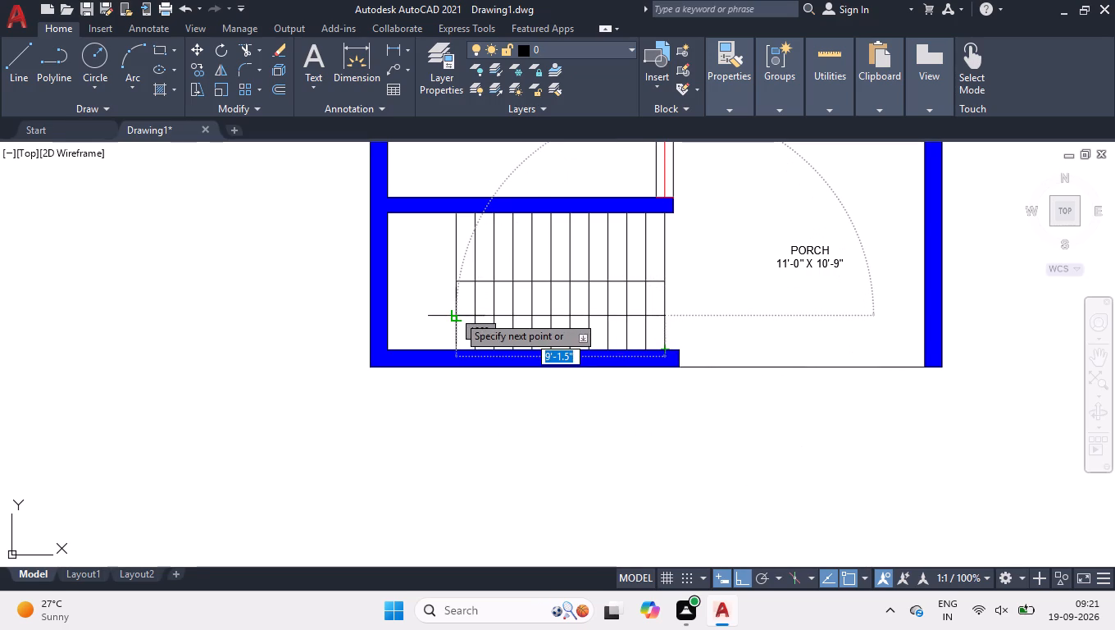
left_click(457, 315)
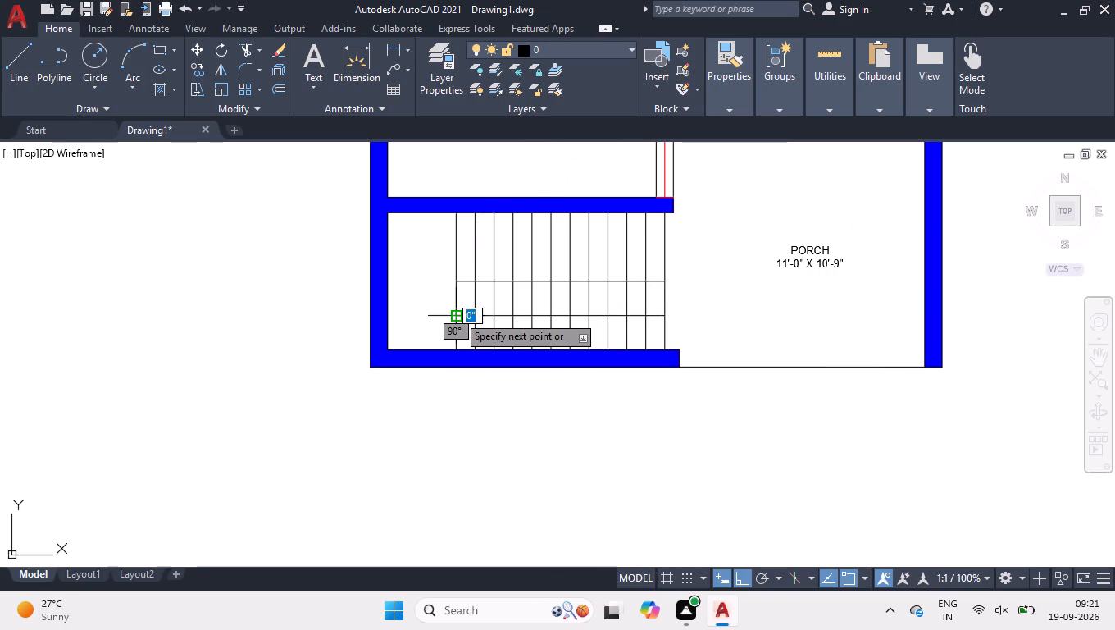
key("Return")
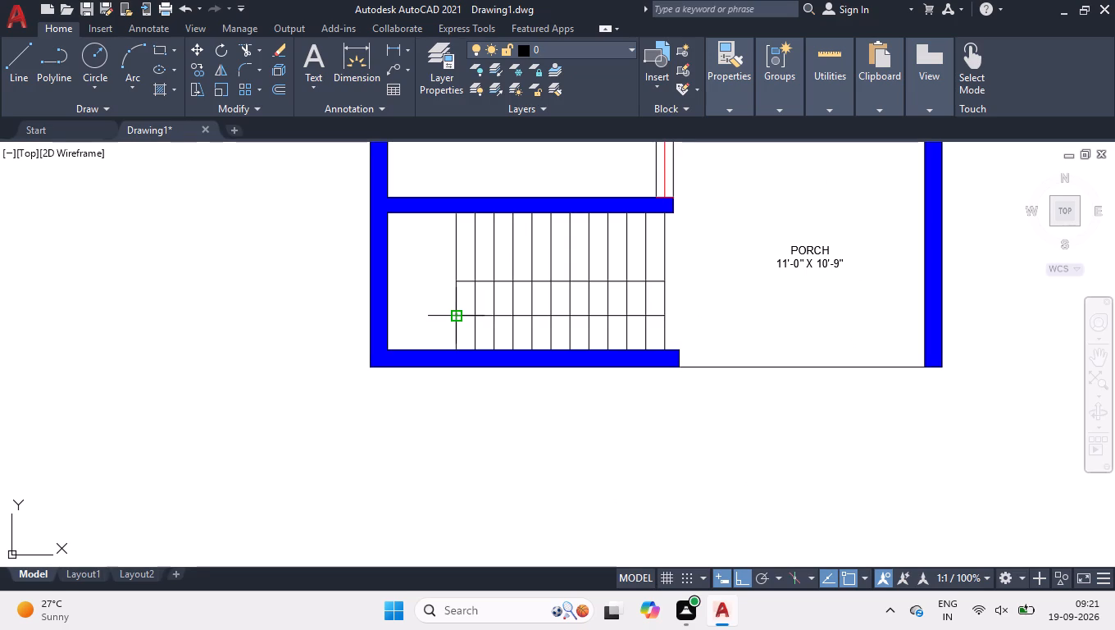
Draw a horizontal line across the stairs midway between the centre line and the north wall, using the mid-between-two-points snap.
key("l")
key("Return")
type("M2P")
key("Return")
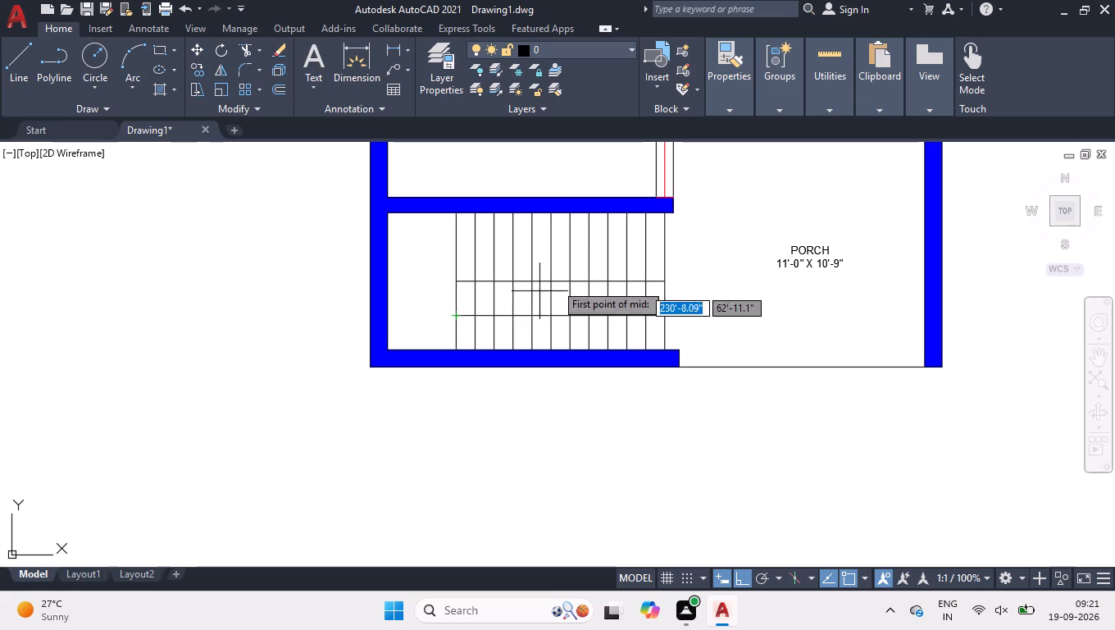
scroll(678, 220, "up", 2)
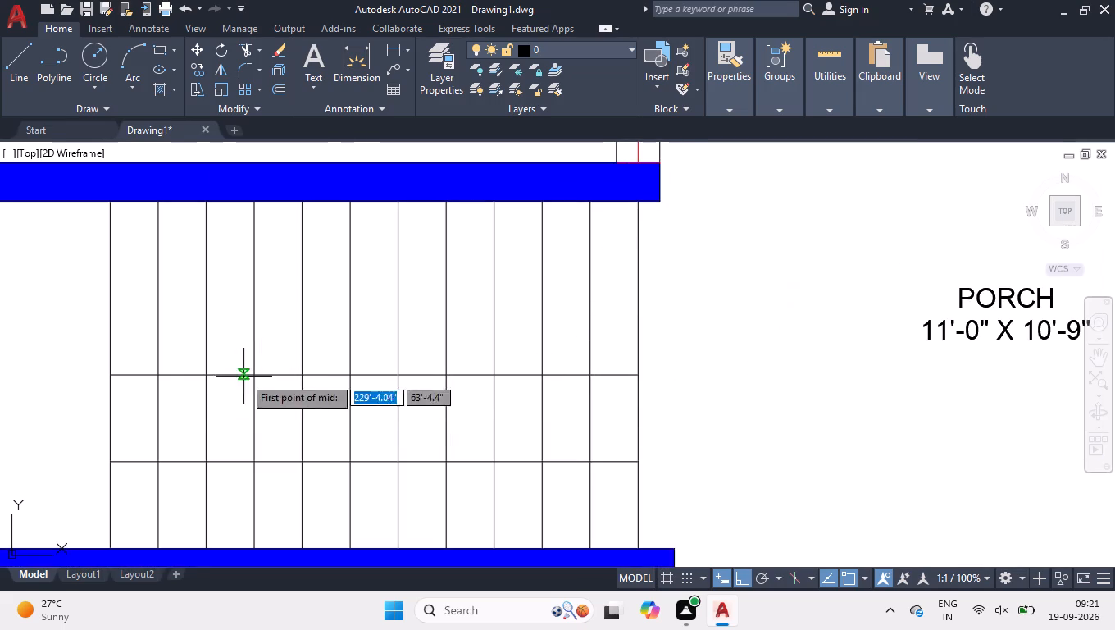
left_click(111, 372)
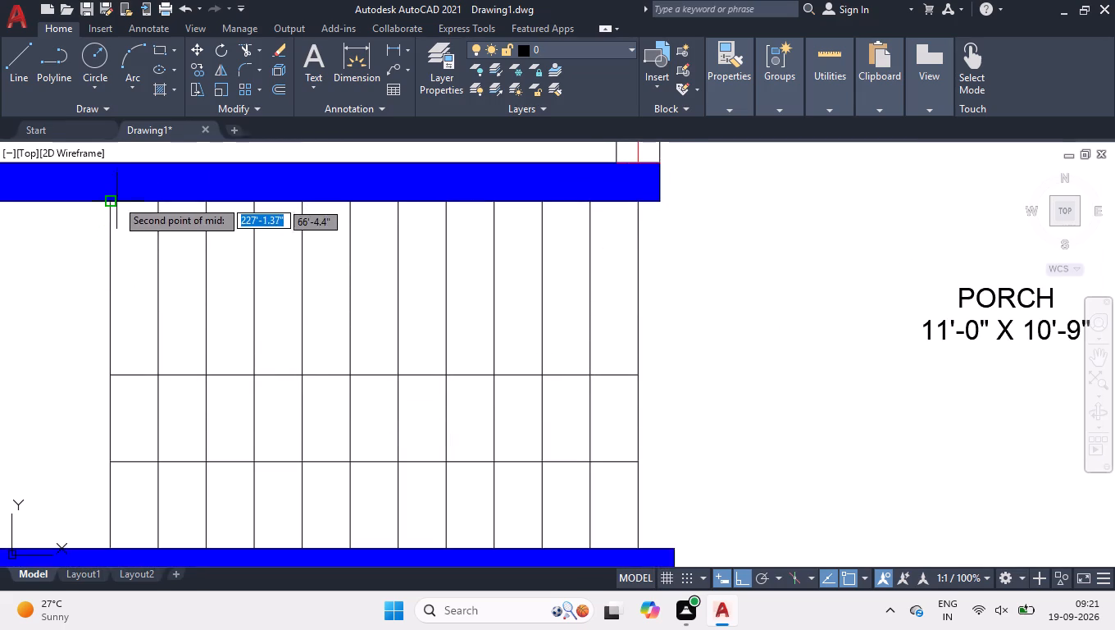
left_click(111, 202)
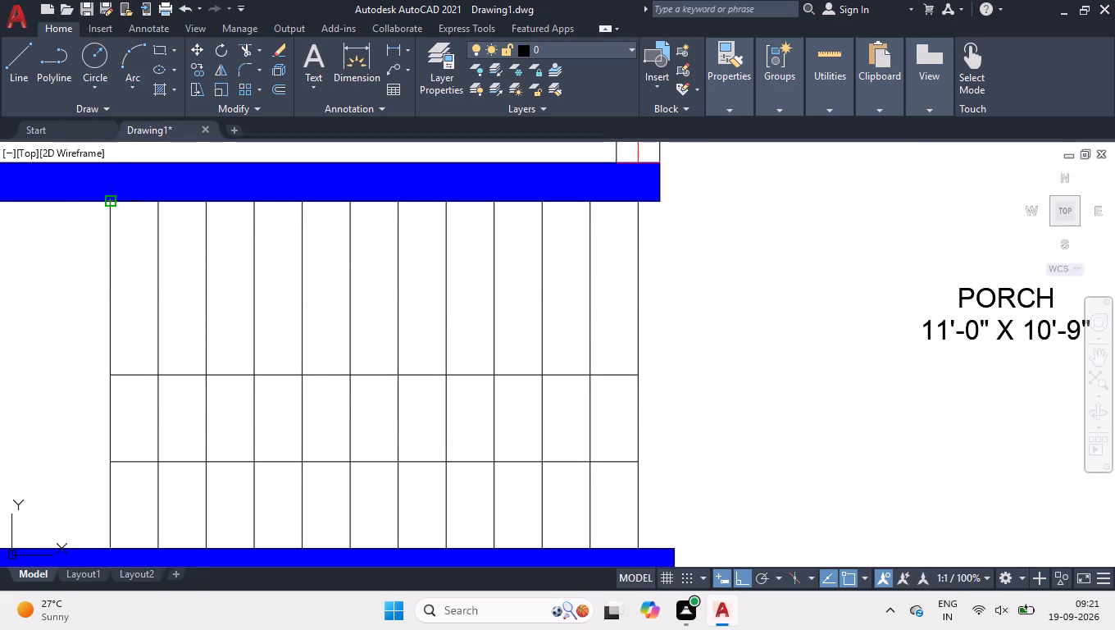
left_click(638, 288)
key("space")
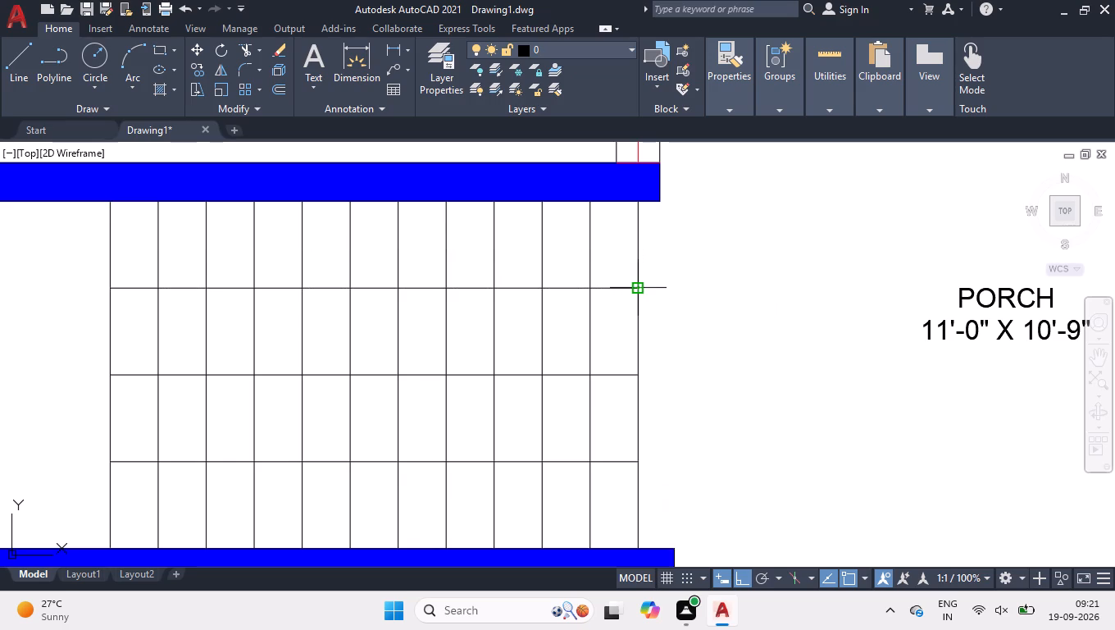
Fillet the two outer horizontal stair lines together so a semicircular arc joins their west ends.
type("F")
key("space")
left_click(266, 286)
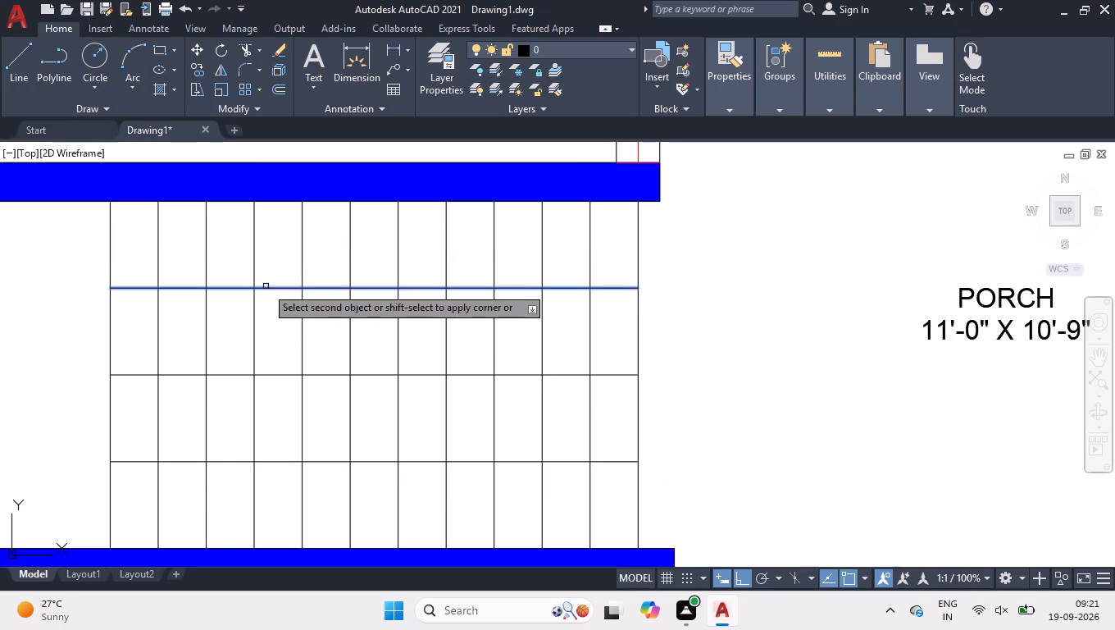
left_click(273, 462)
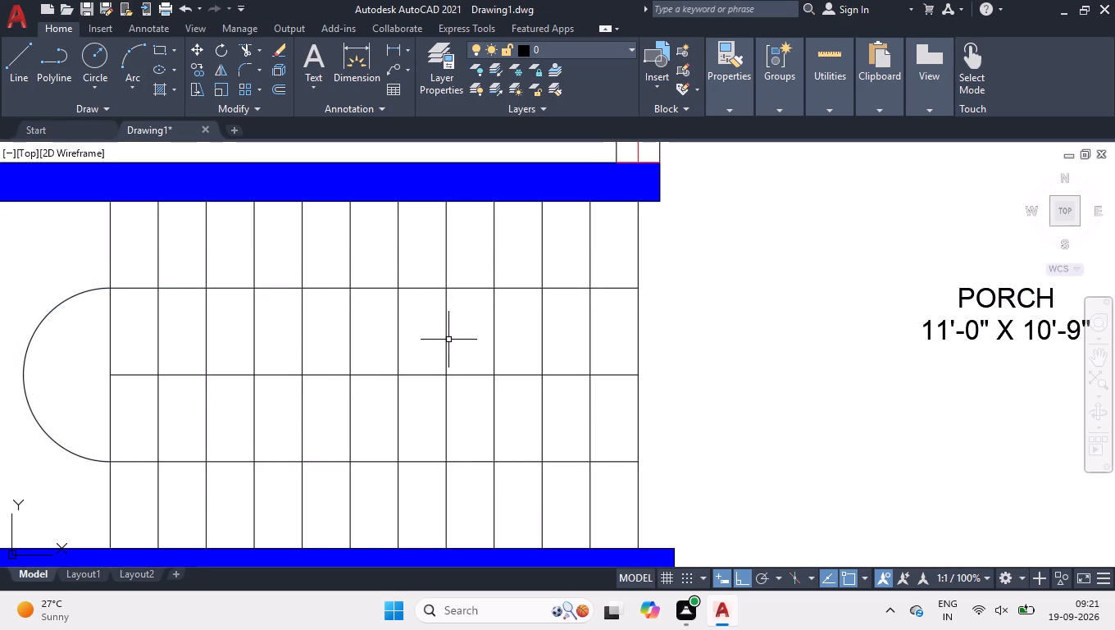
Draw a slanted line about 2'-3.5" long at 210° from the east end of the northern horizontal stair line, using polar tracking.
key("l")
key("Return")
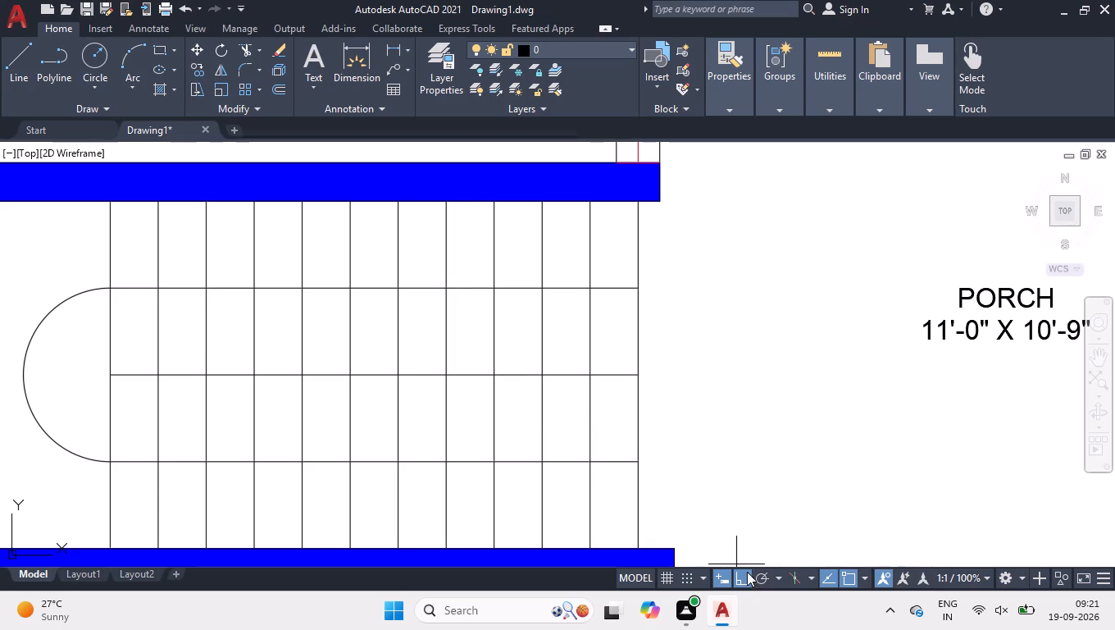
left_click(765, 583)
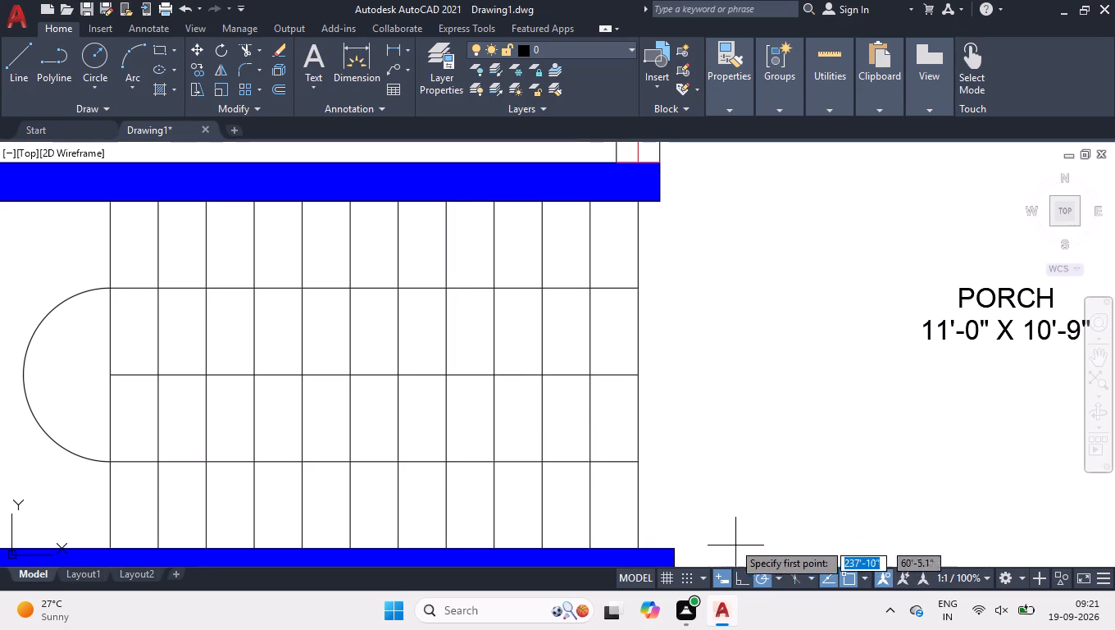
left_click(640, 285)
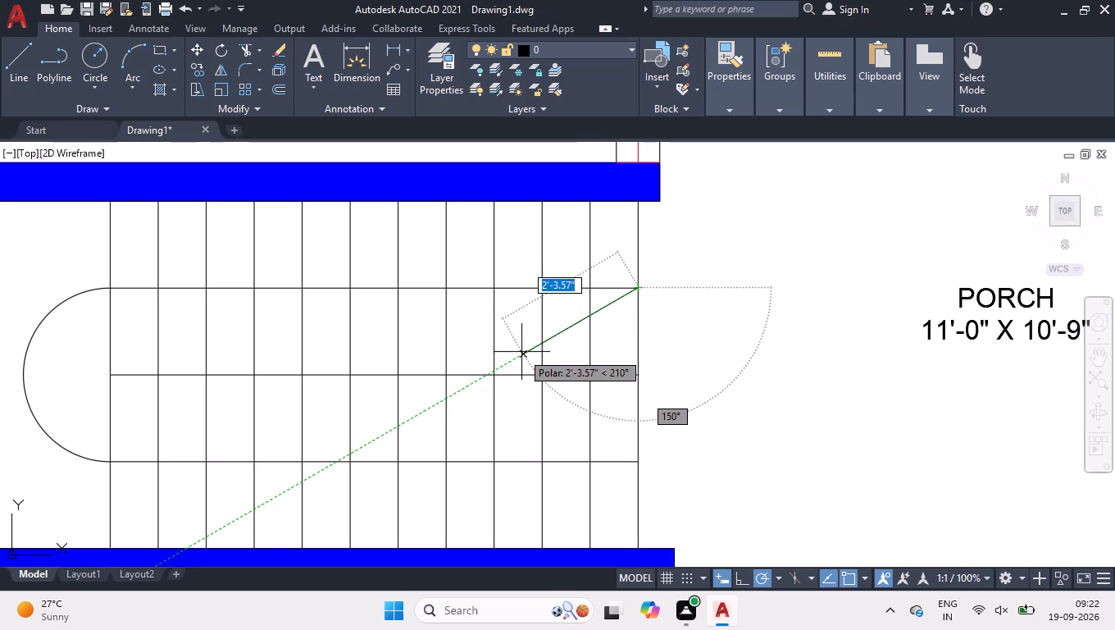
left_click(520, 352)
key("space")
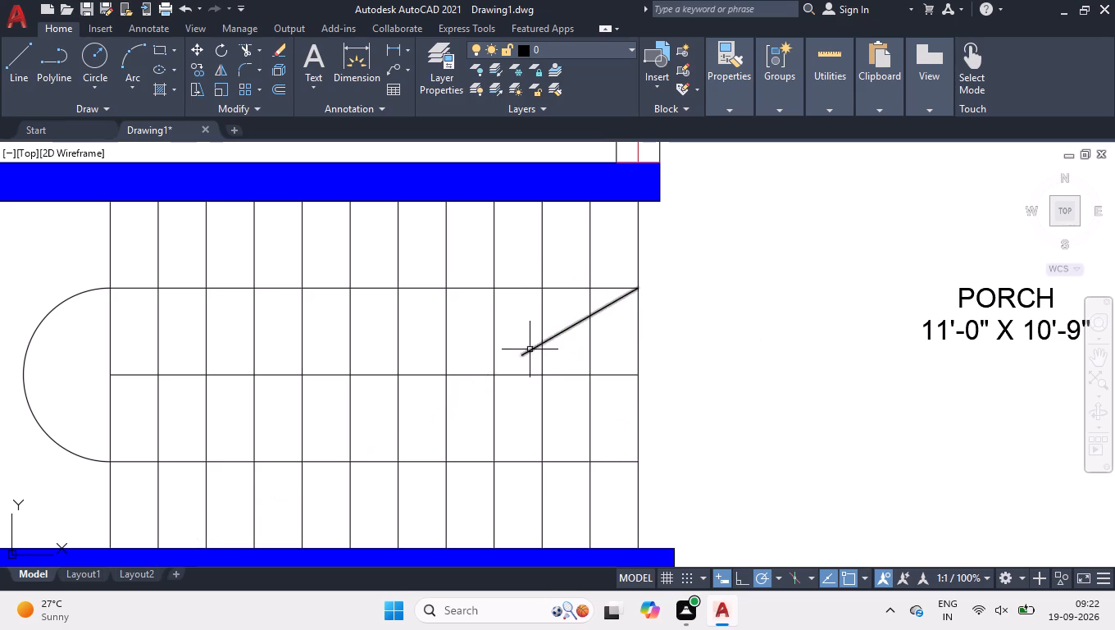
Mirror the slanted line about the northern horizontal stair line, keeping the original, to form an arrowhead pointing east.
left_click(590, 345)
right_click(662, 363)
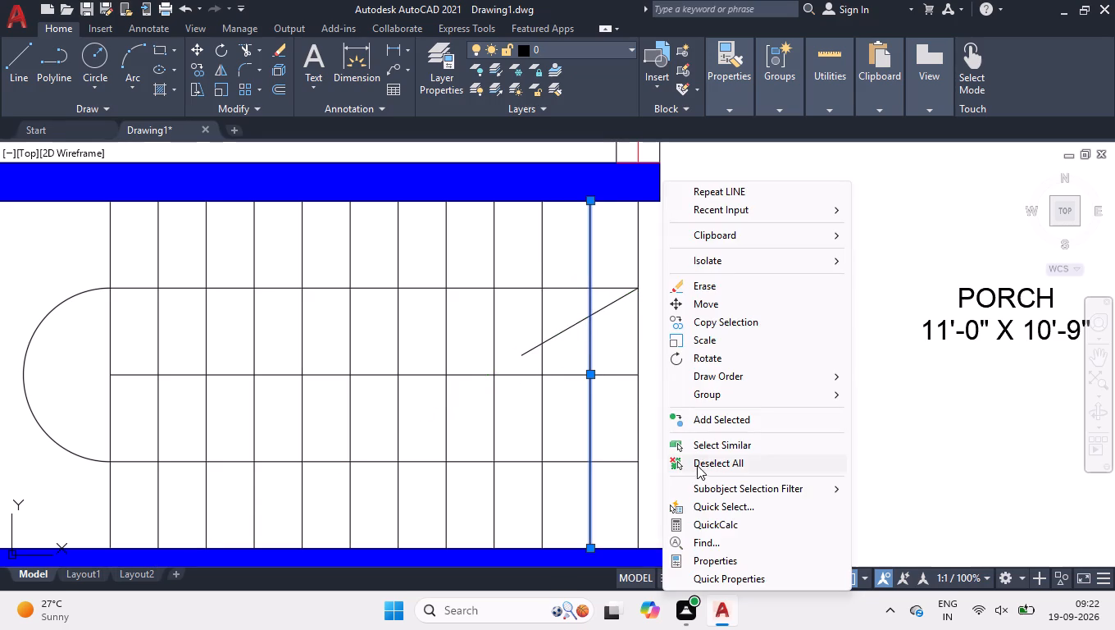
left_click(698, 466)
left_click(559, 333)
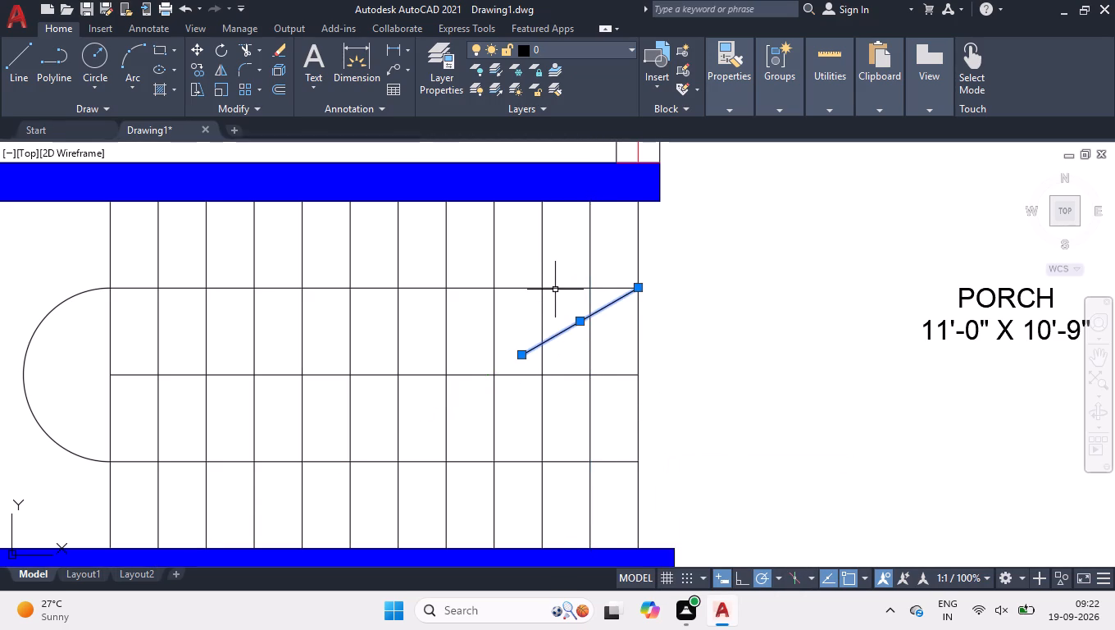
type("MI")
key("Return")
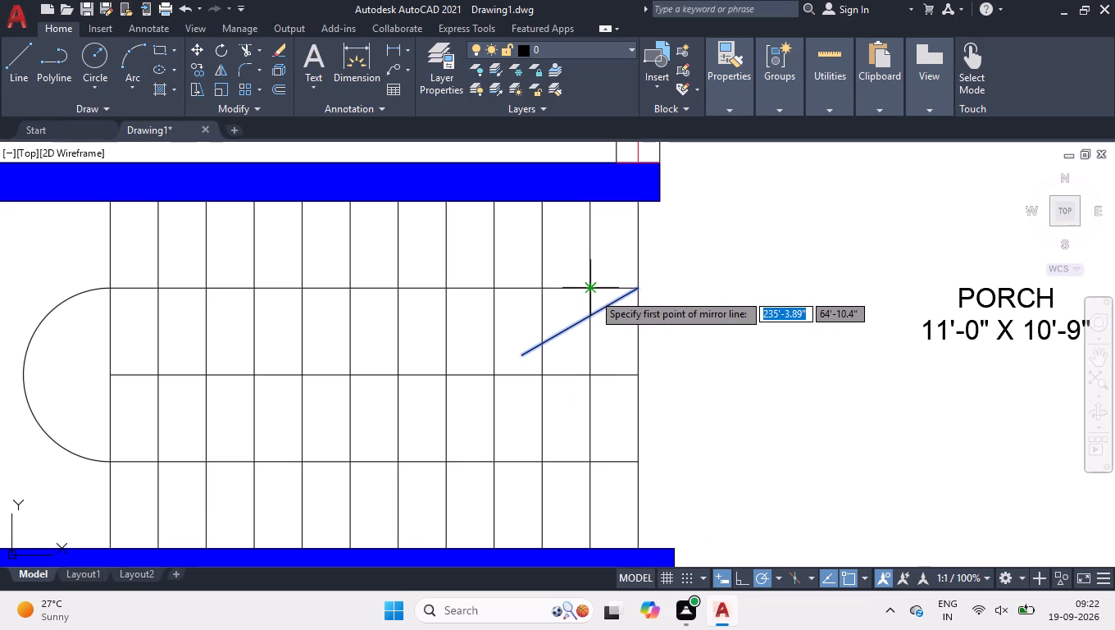
left_click(593, 293)
left_click(638, 290)
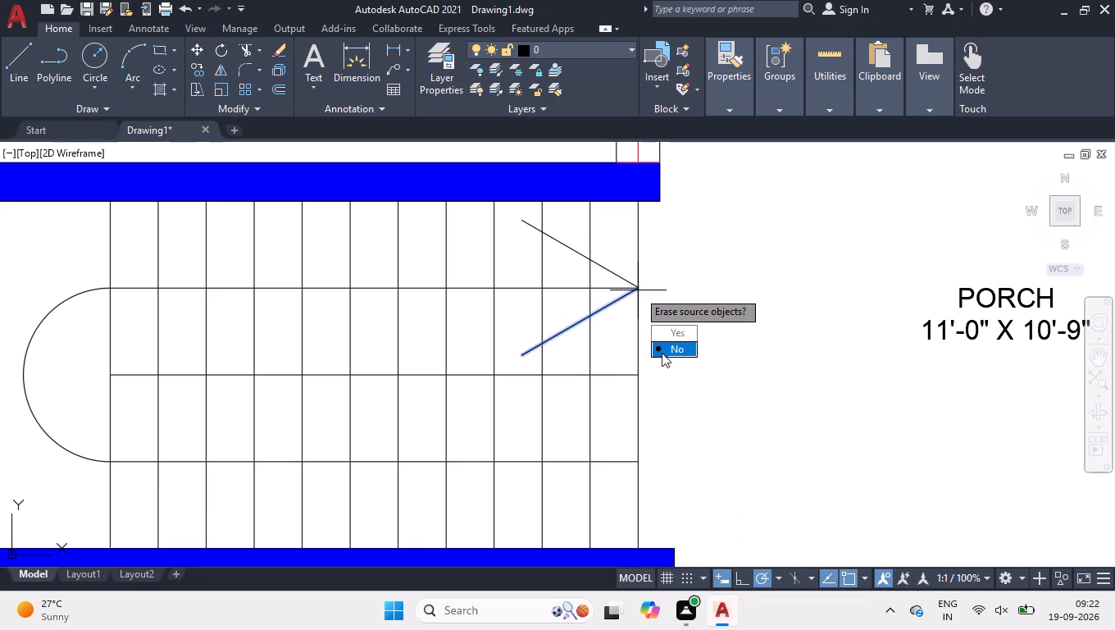
left_click_drag(662, 353, 638, 290)
Add the text UP at 4" height just east of the stairs, beside the southern horizontal stair line's end.
scroll(635, 279, "down", 1)
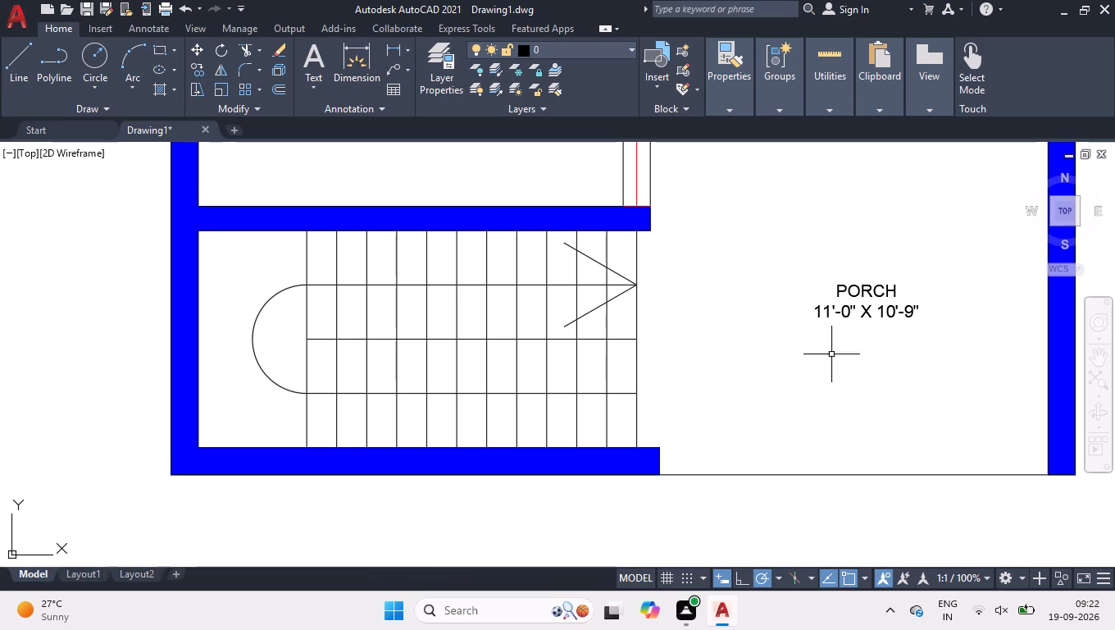
scroll(682, 410, "up", 2)
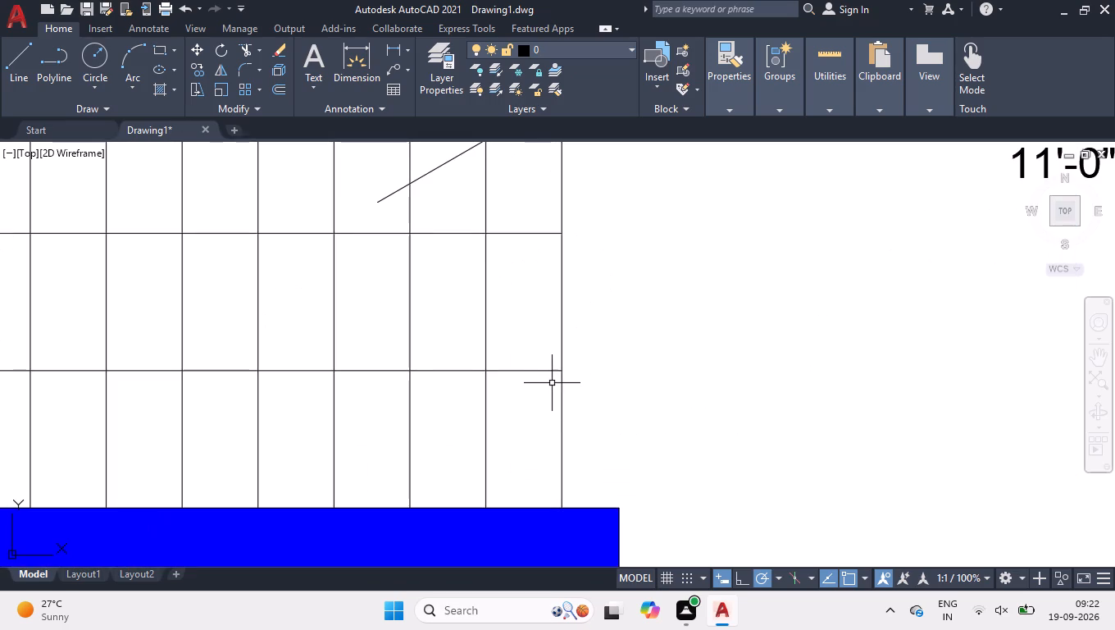
scroll(566, 385, "up", 2)
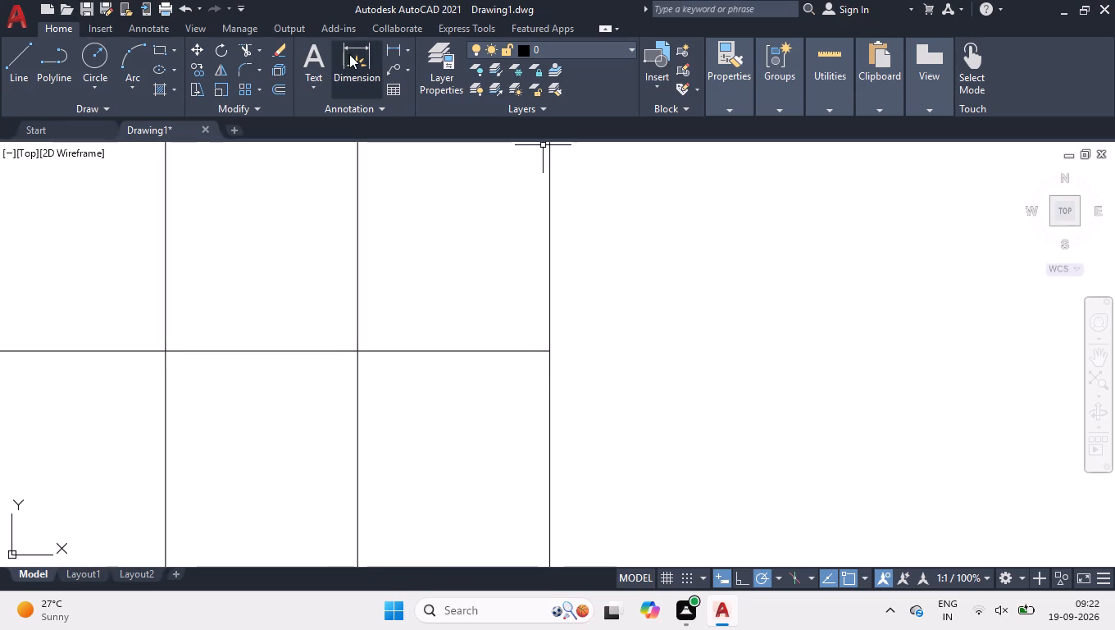
left_click(327, 54)
left_click(597, 328)
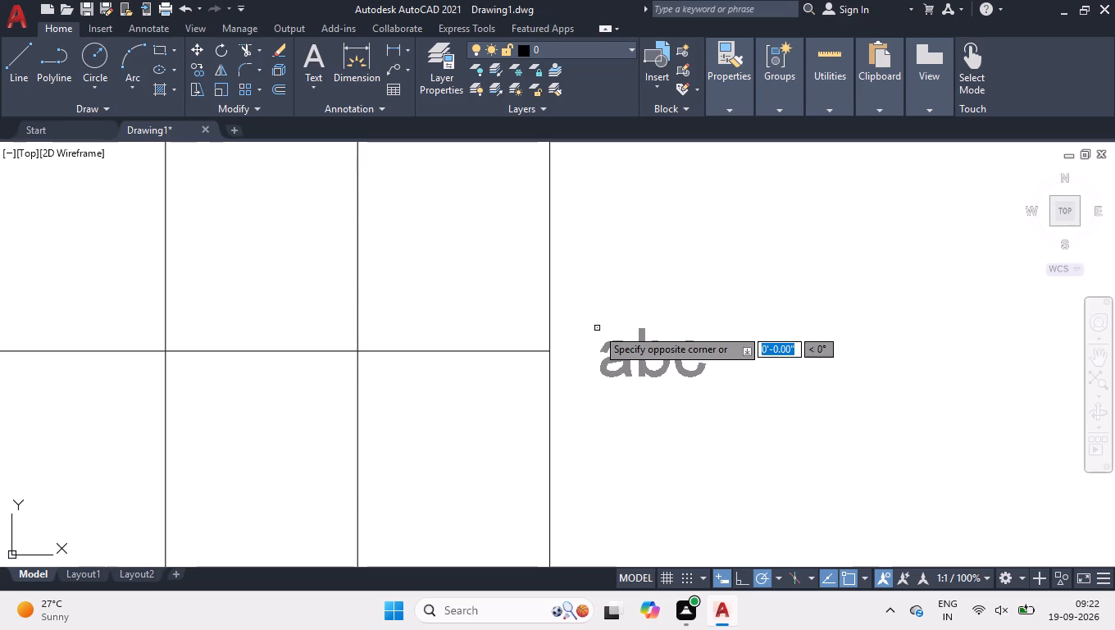
left_click(682, 377)
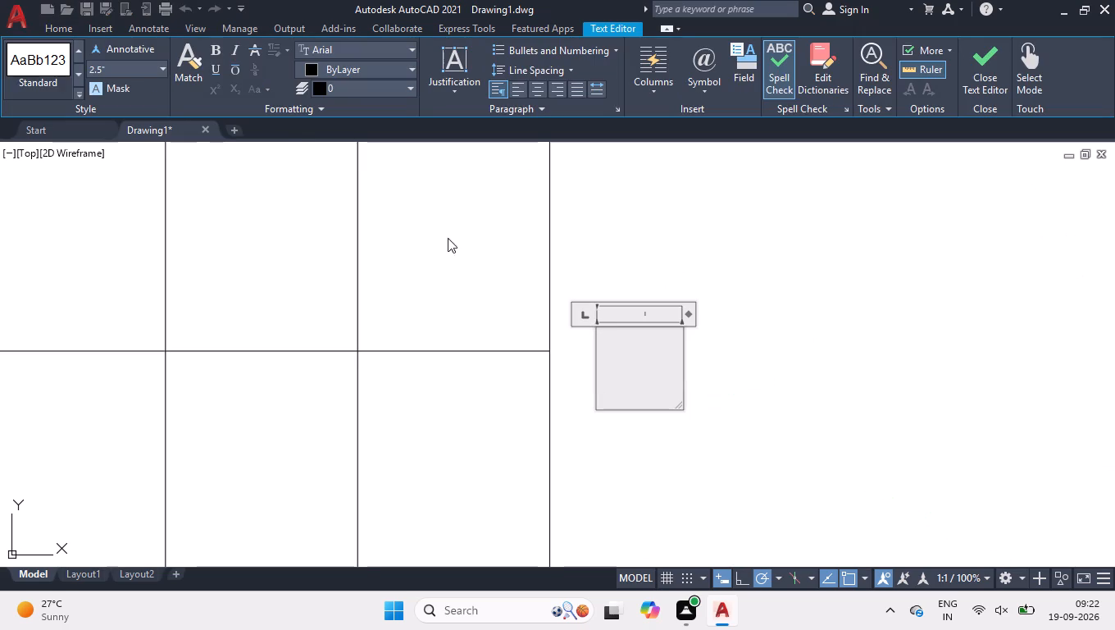
left_click(125, 67)
key("4")
key("Return")
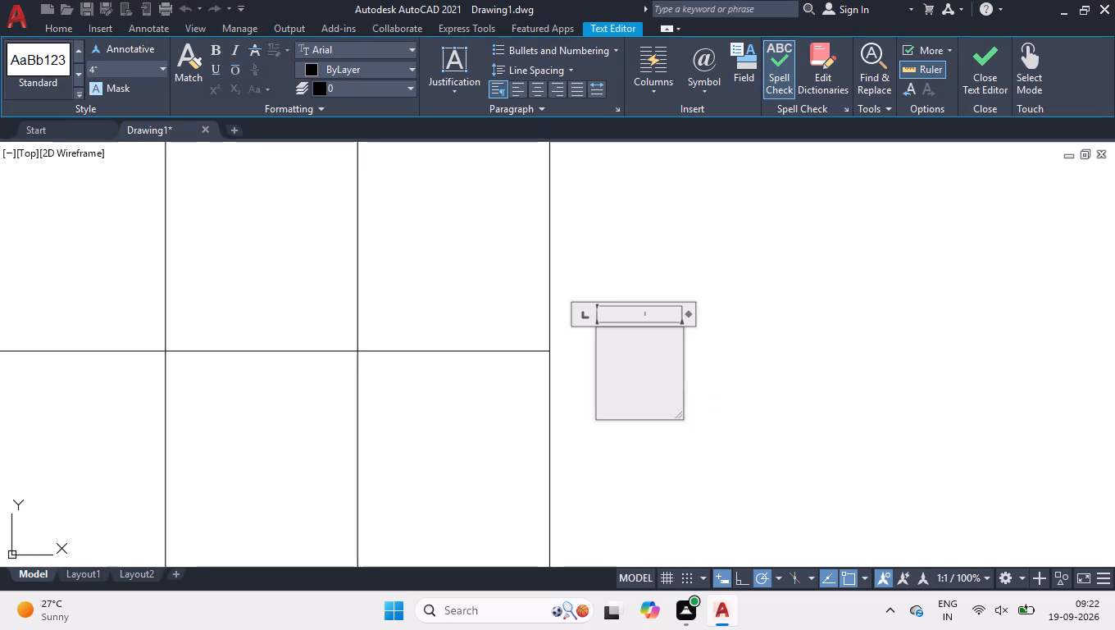
type("UP")
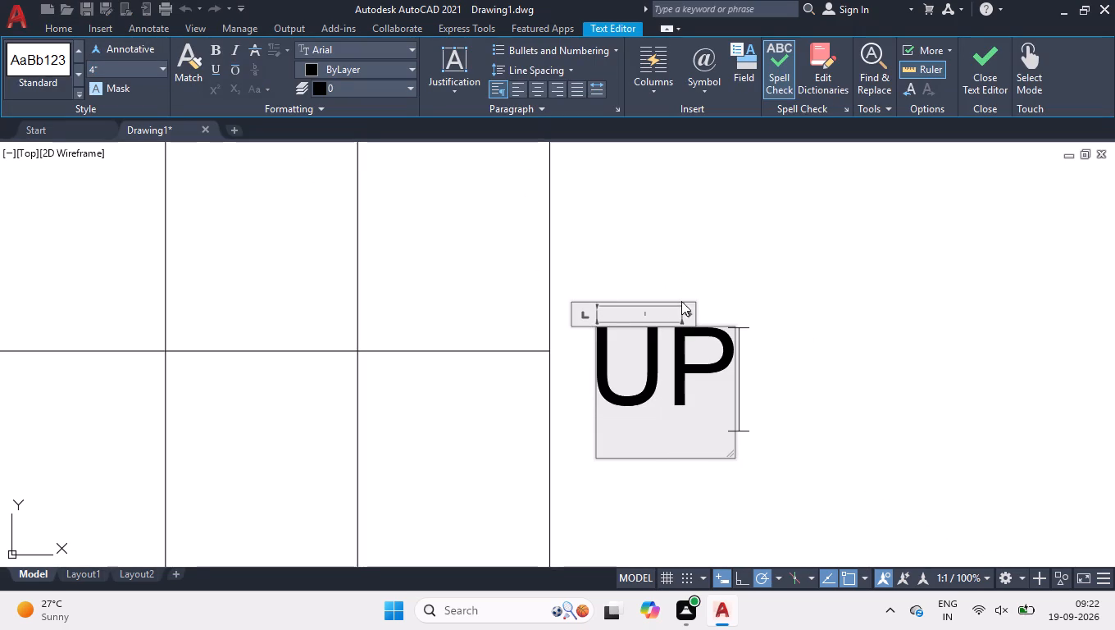
left_click_drag(689, 313, 695, 314)
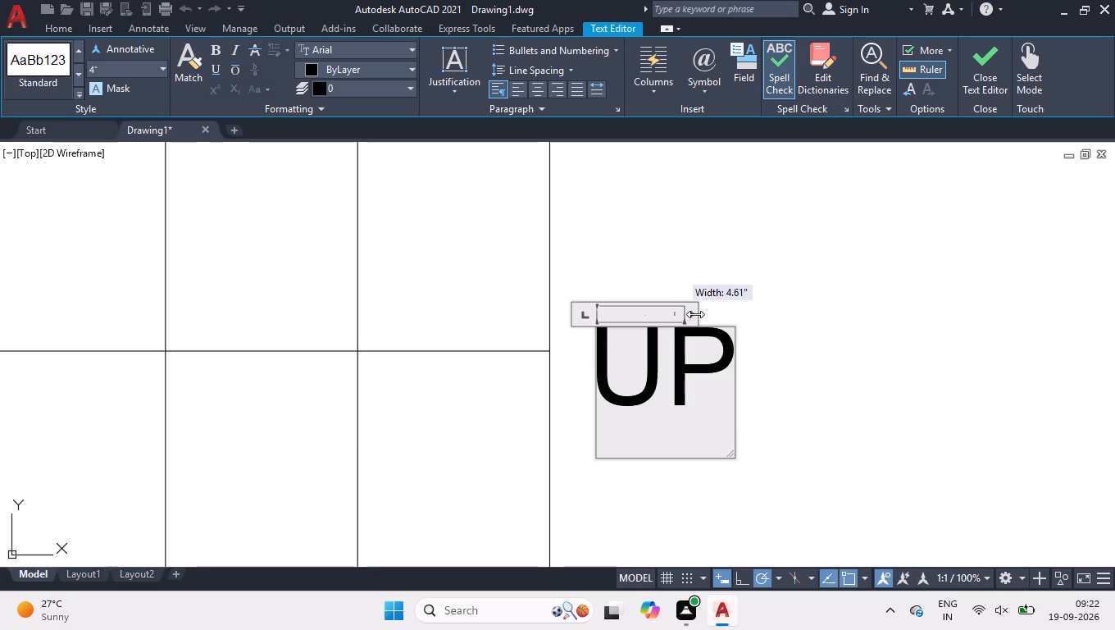
left_click_drag(695, 314, 743, 322)
left_click(689, 266)
Add a centred V label at 5" text height outside the window of the northwest toilet.
scroll(658, 267, "down", 2)
scroll(630, 349, "down", 6)
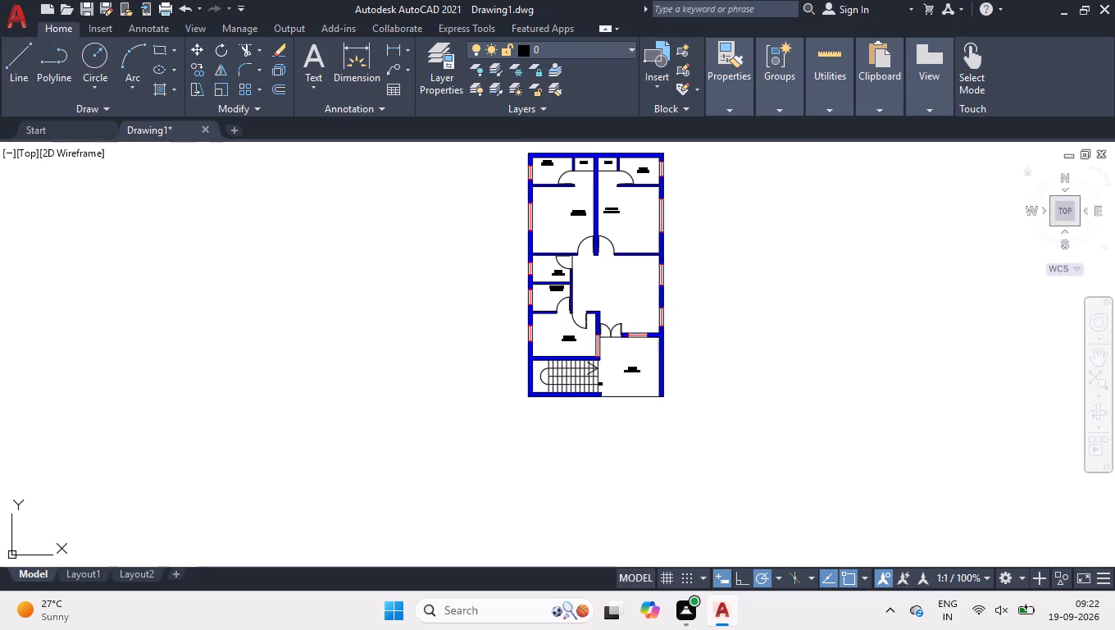
left_click(1068, 214)
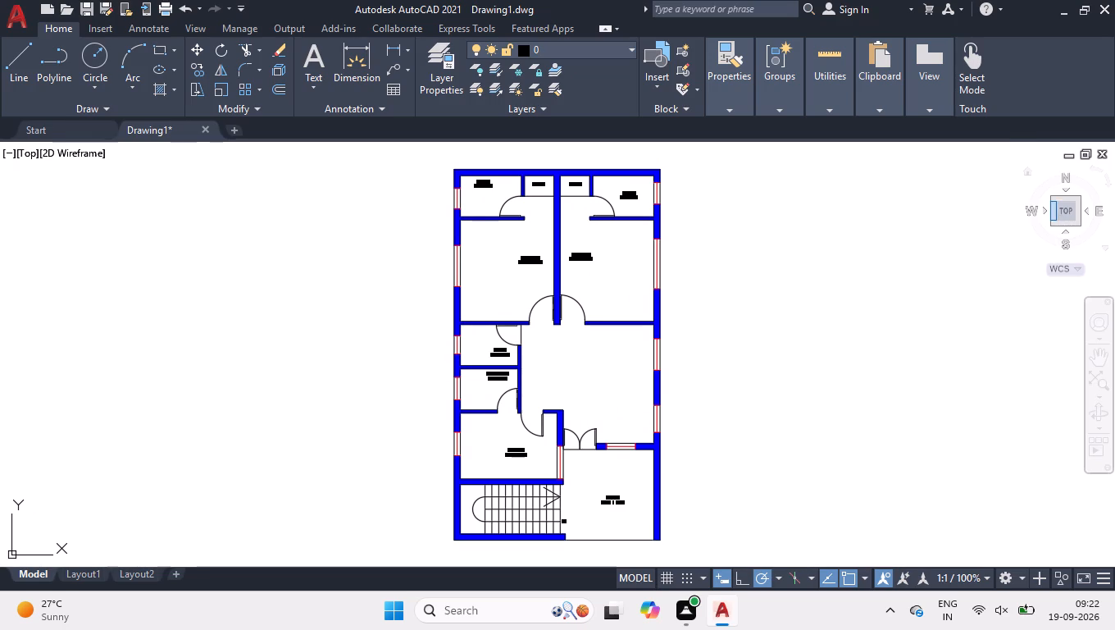
scroll(464, 176, "up", 2)
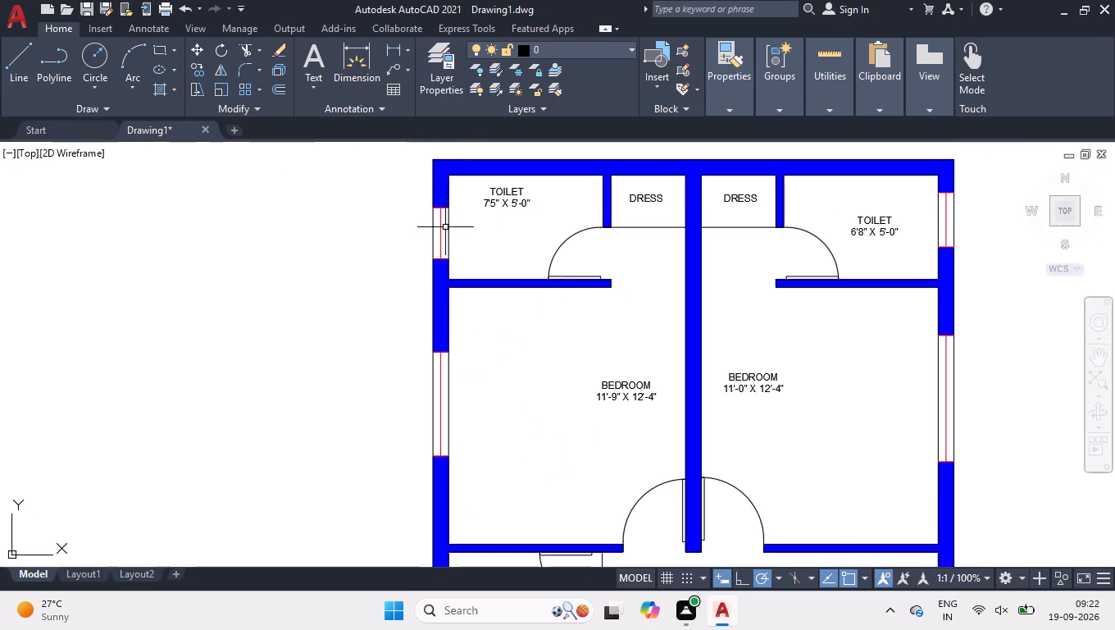
scroll(444, 228, "up", 3)
scroll(444, 228, "down", 1)
scroll(352, 162, "up", 1)
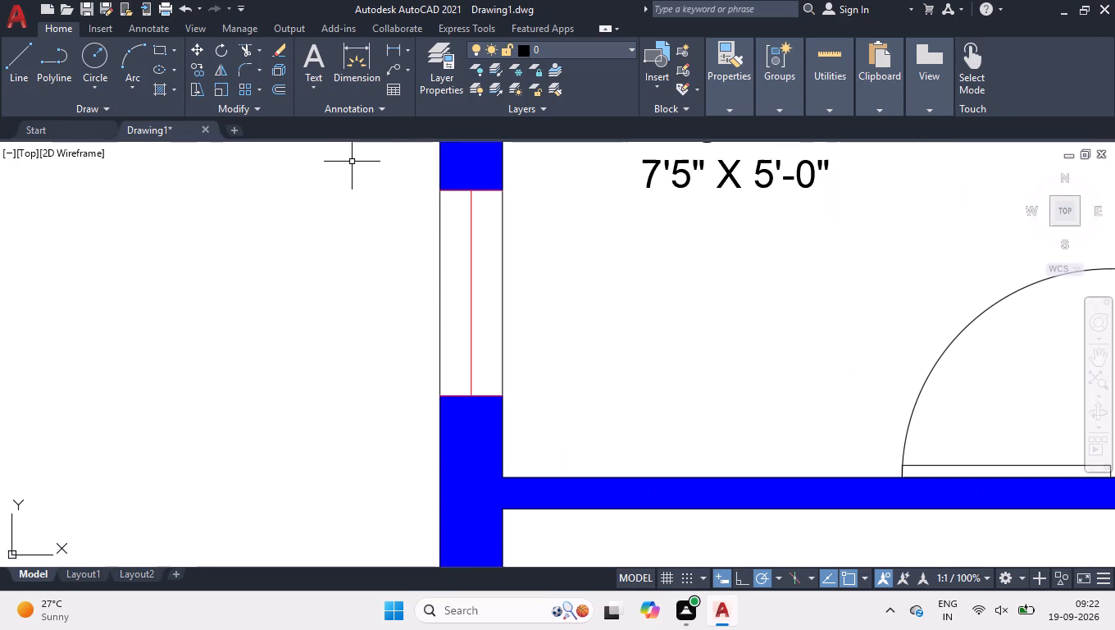
left_click(307, 61)
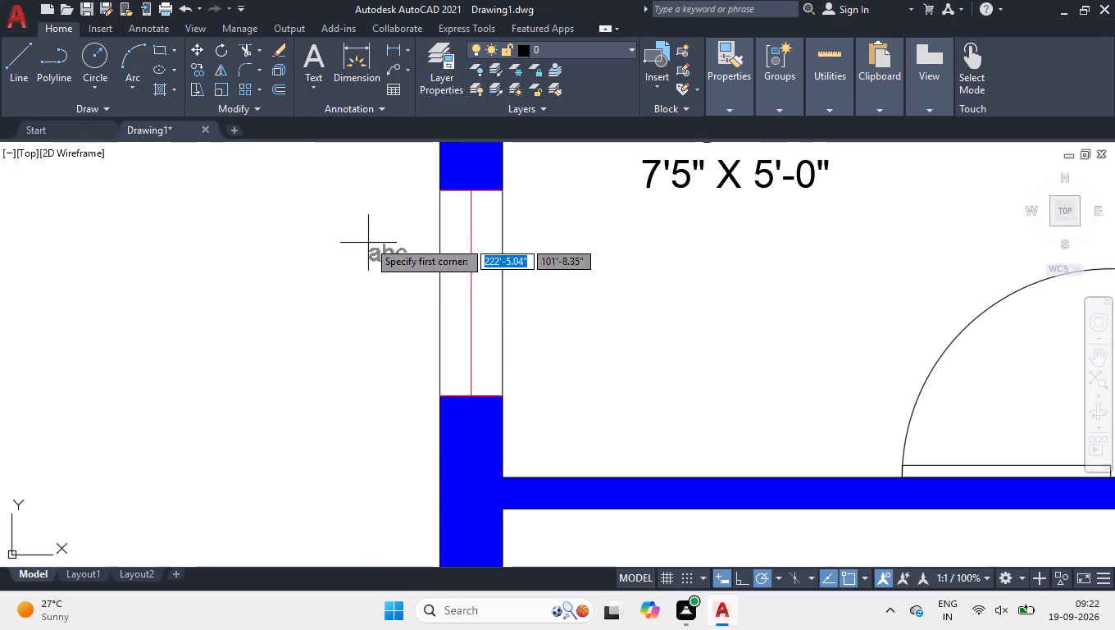
left_click(368, 237)
left_click(413, 321)
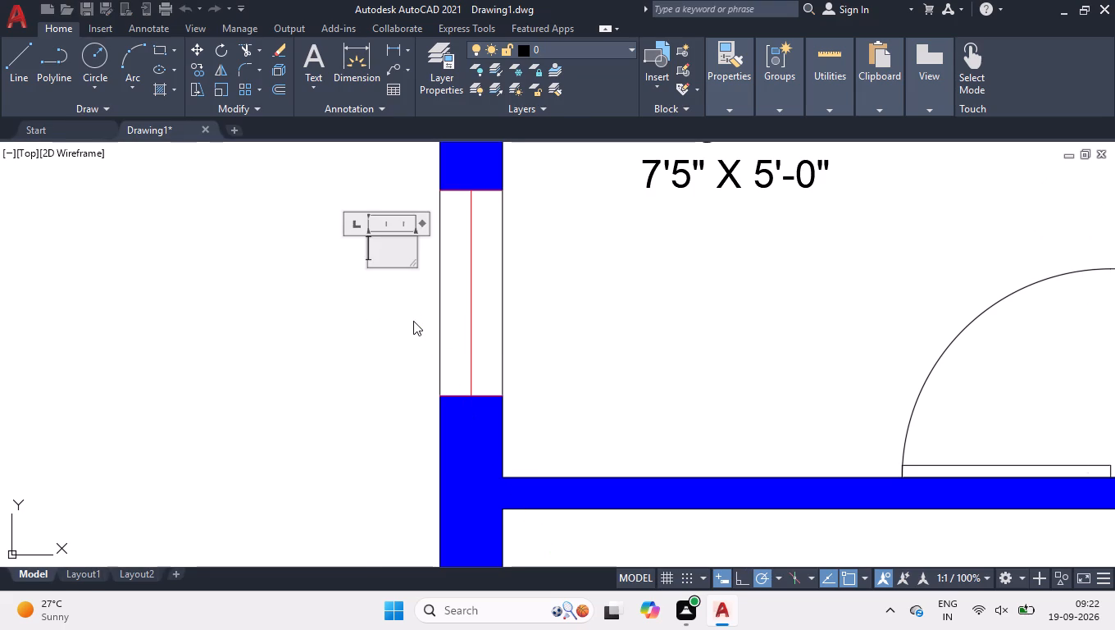
left_click(114, 71)
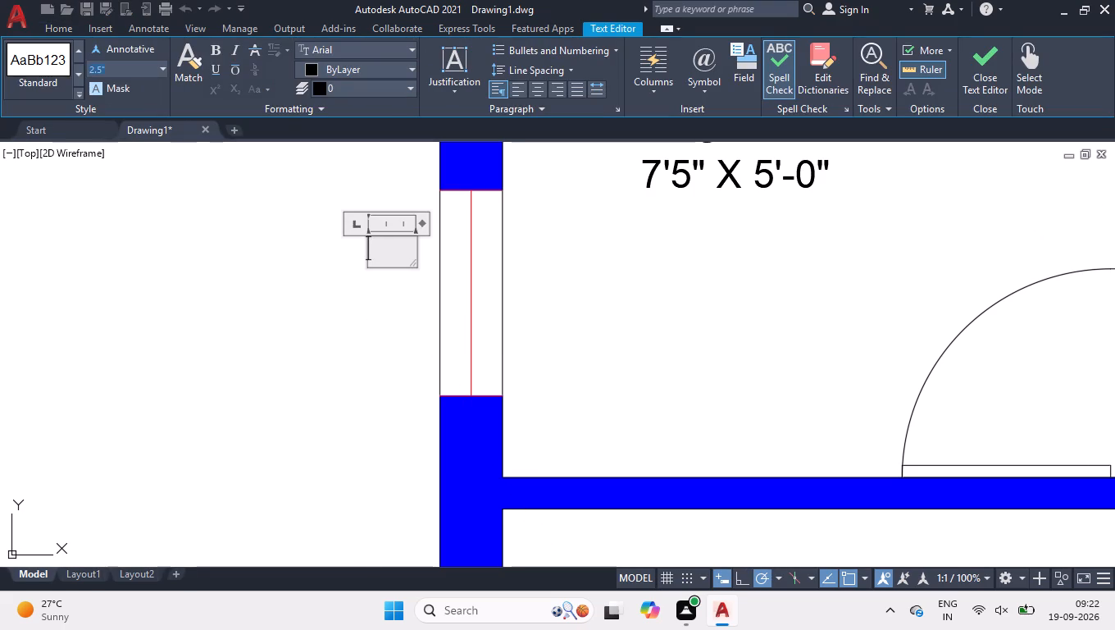
key("5")
key("Return")
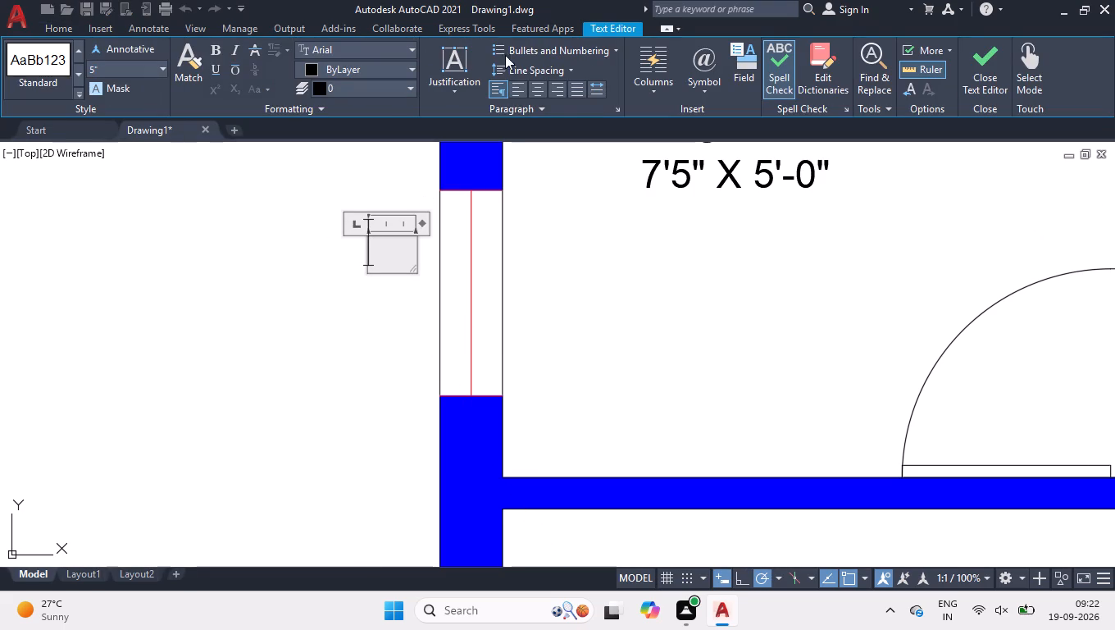
left_click(544, 94)
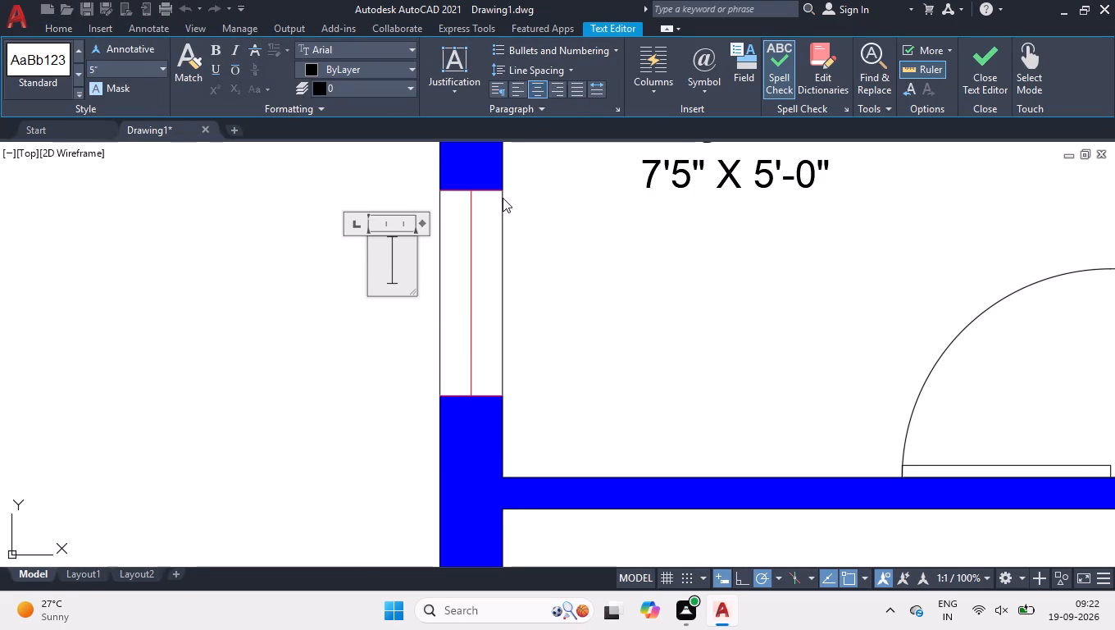
key("v")
left_click(260, 378)
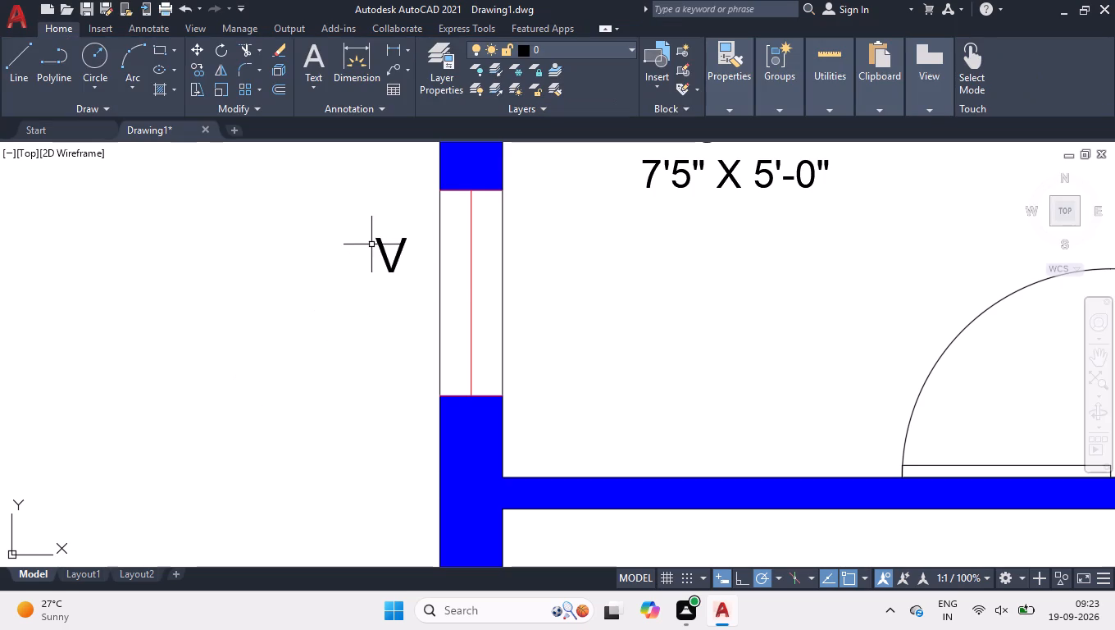
Copy the northwest toilet window's V label straight south to the west bedroom's window, with Ortho mode on.
left_click(371, 244)
left_click(404, 233)
left_click(412, 228)
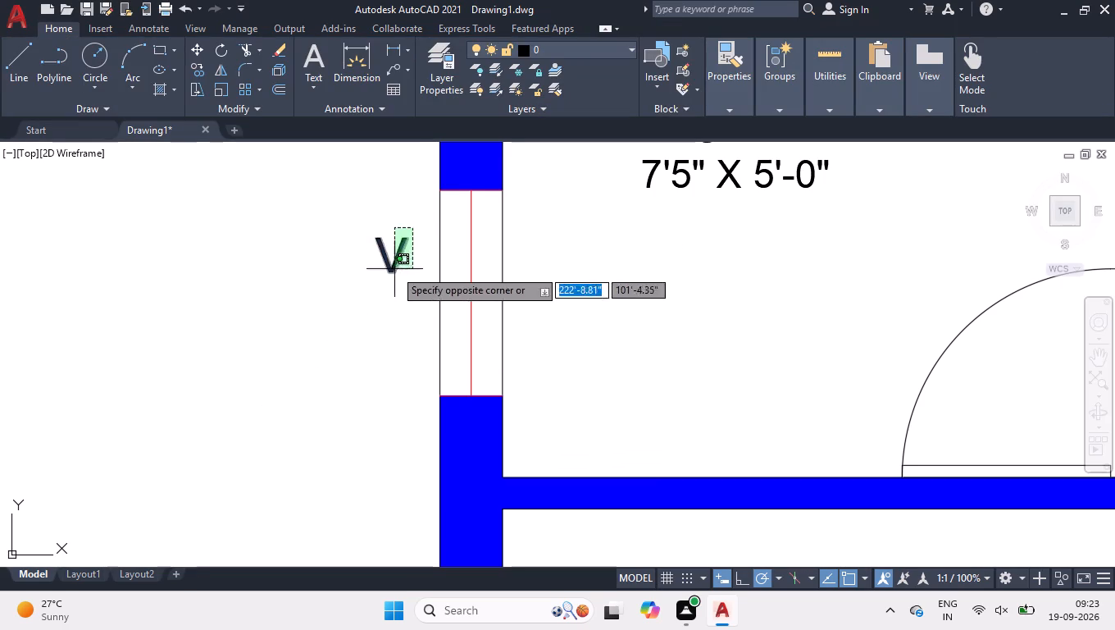
left_click(394, 269)
key("c")
type("OP")
key("Return")
left_click(396, 252)
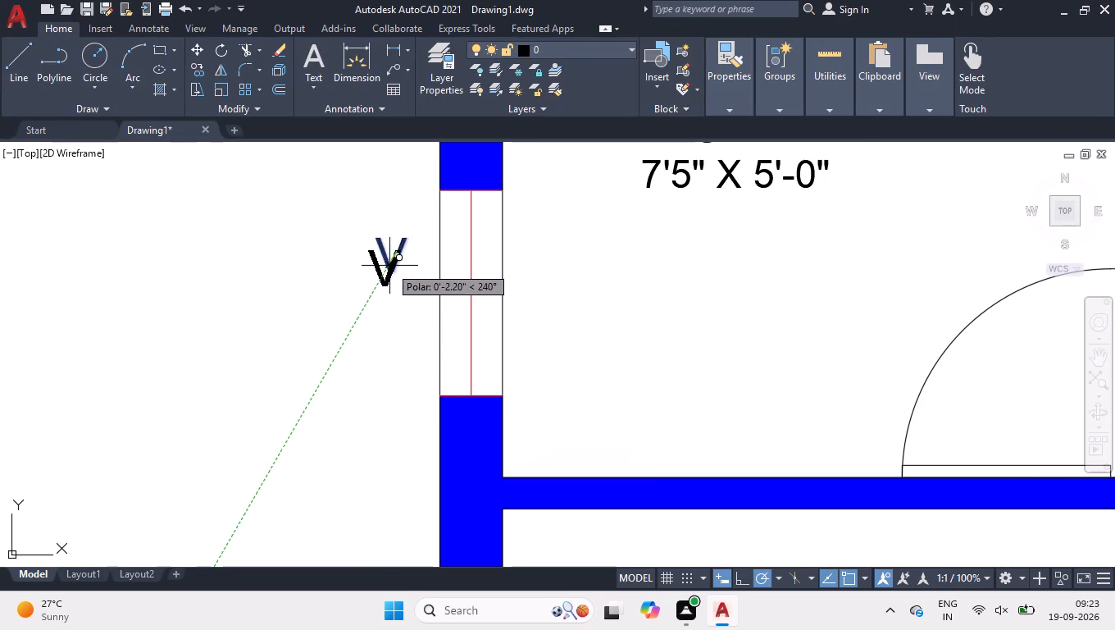
scroll(389, 266, "down", 1)
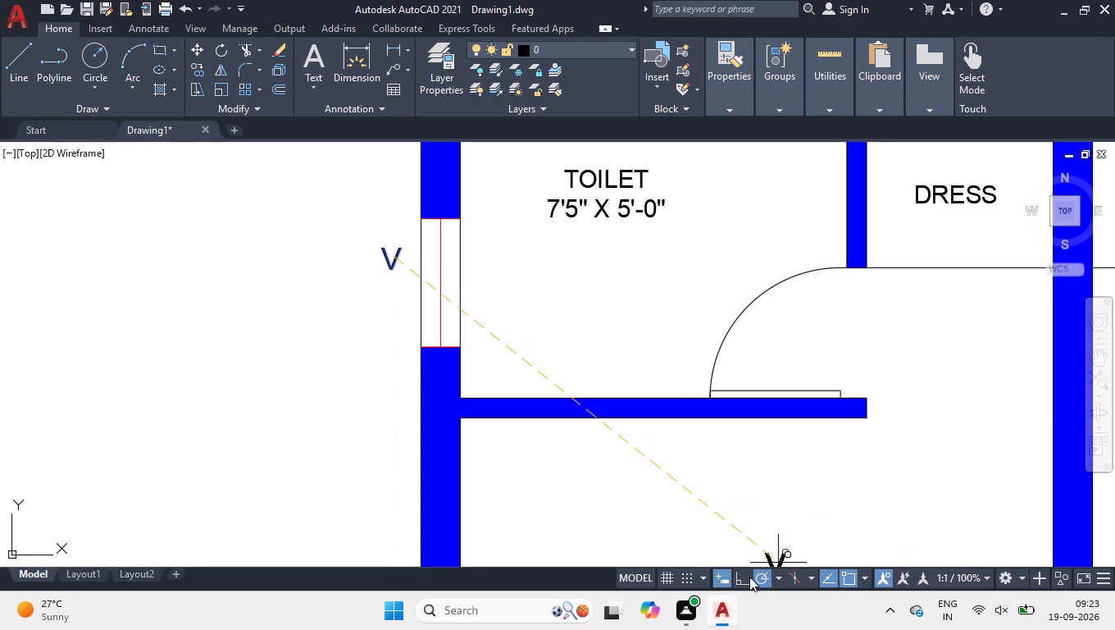
left_click(743, 578)
scroll(373, 278, "down", 3)
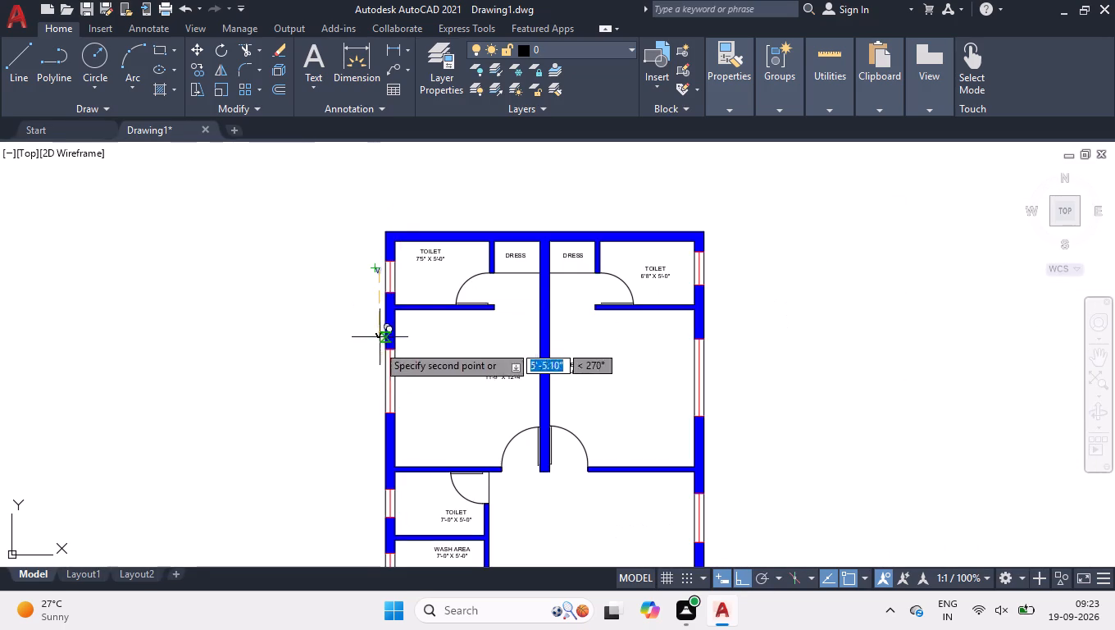
scroll(370, 386, "up", 3)
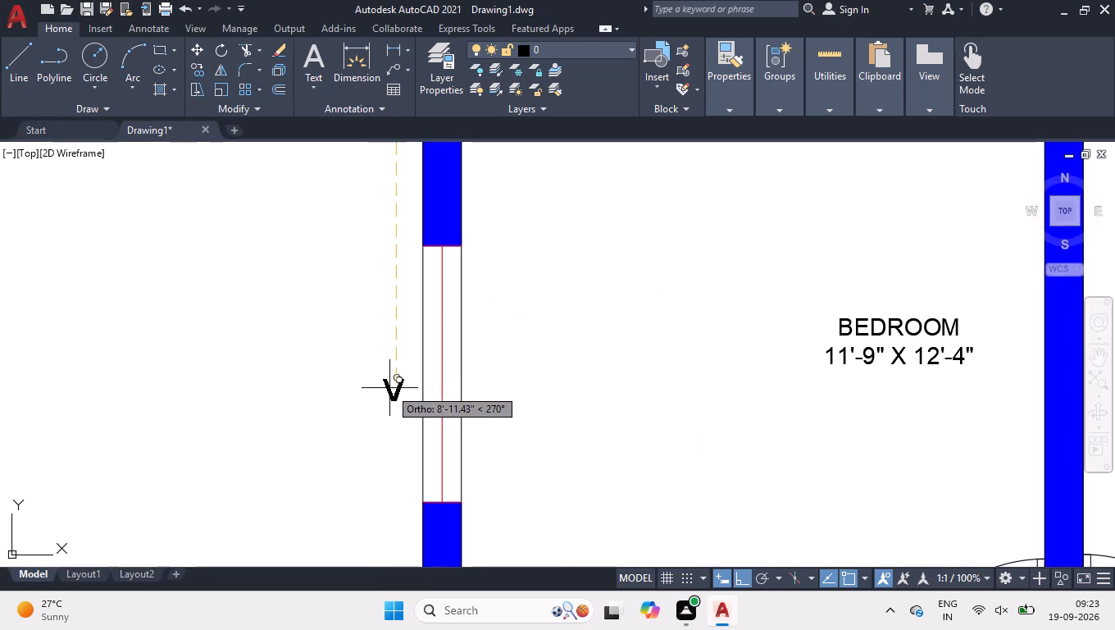
left_click(389, 388)
Place further V copies straight south outside the west windows of the 7'-0" X 5'-0" toilet, wash area and kitchen.
scroll(384, 291, "down", 3)
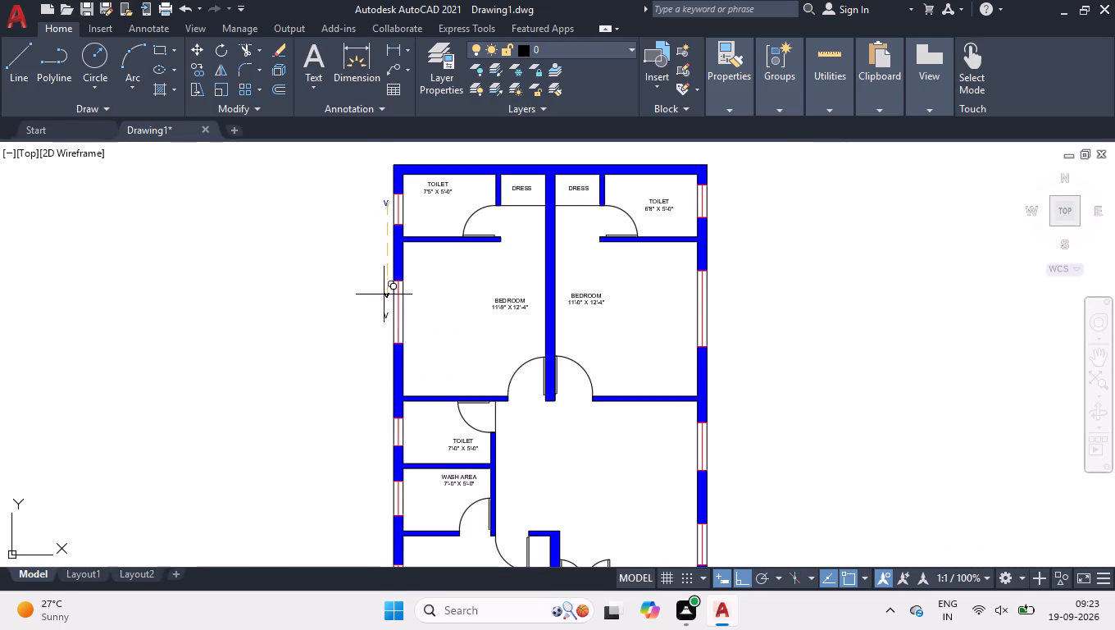
scroll(398, 454, "up", 3)
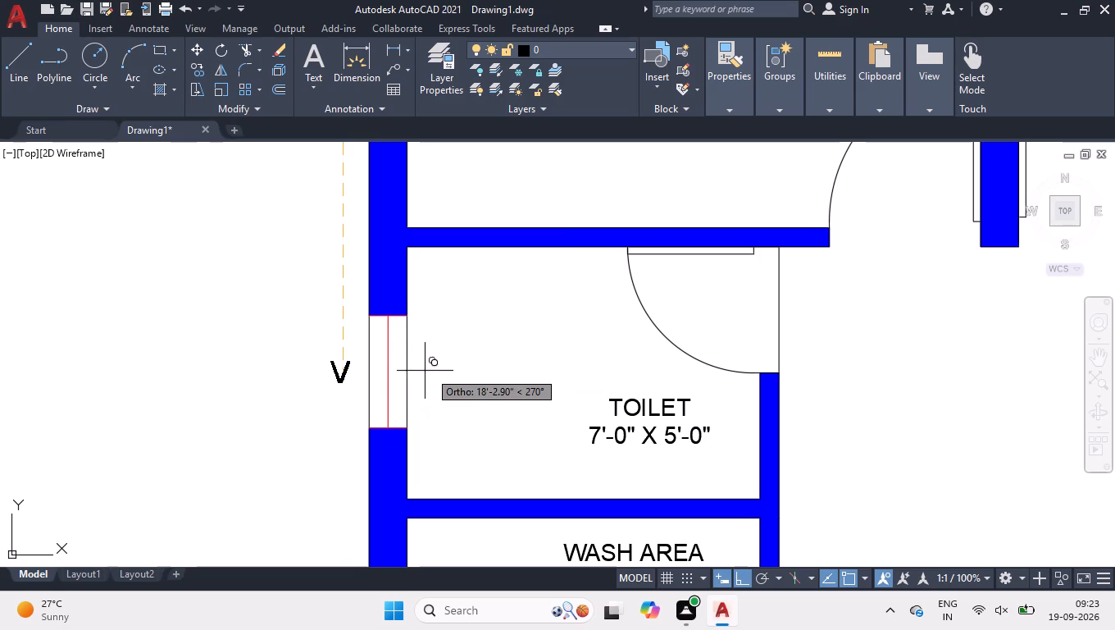
left_click(443, 368)
scroll(445, 356, "down", 2)
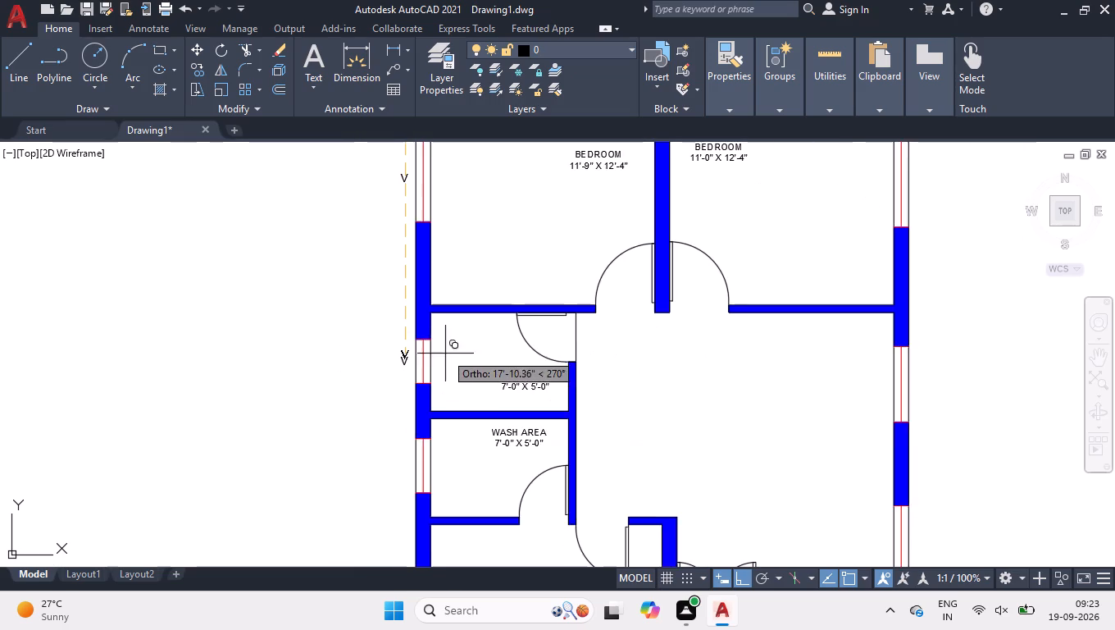
scroll(445, 349, "down", 1)
scroll(451, 436, "up", 3)
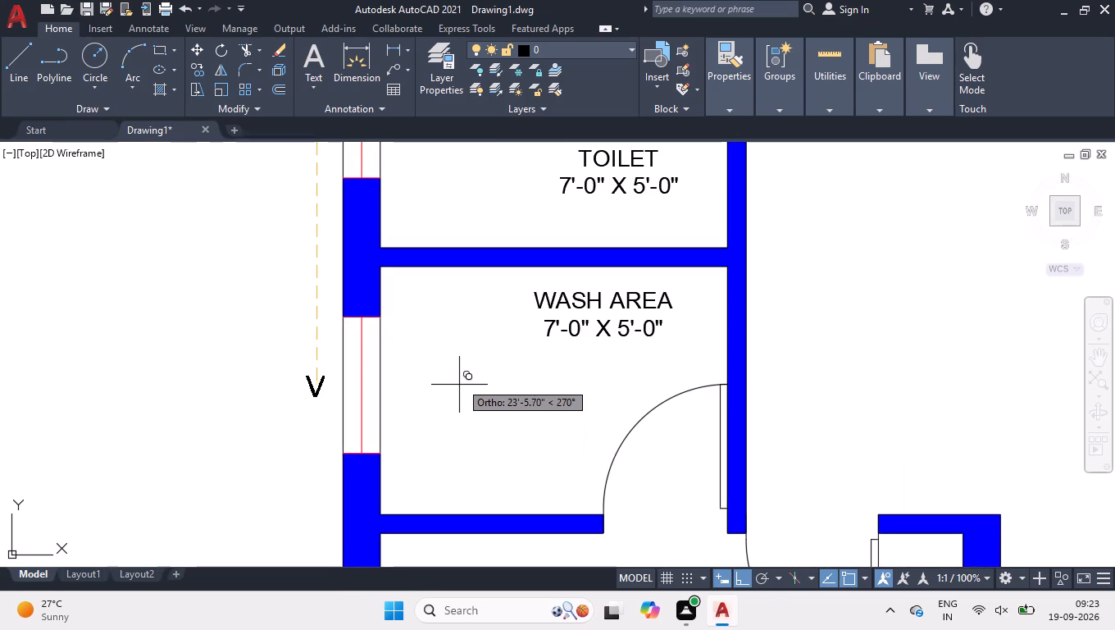
left_click(459, 382)
scroll(455, 381, "down", 5)
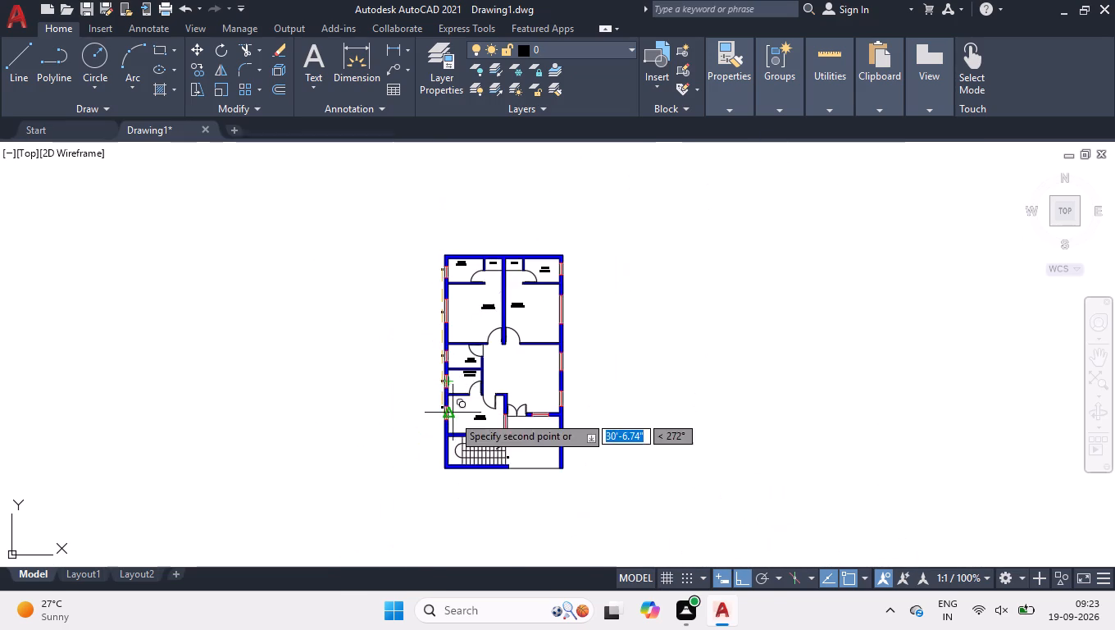
scroll(453, 415, "up", 6)
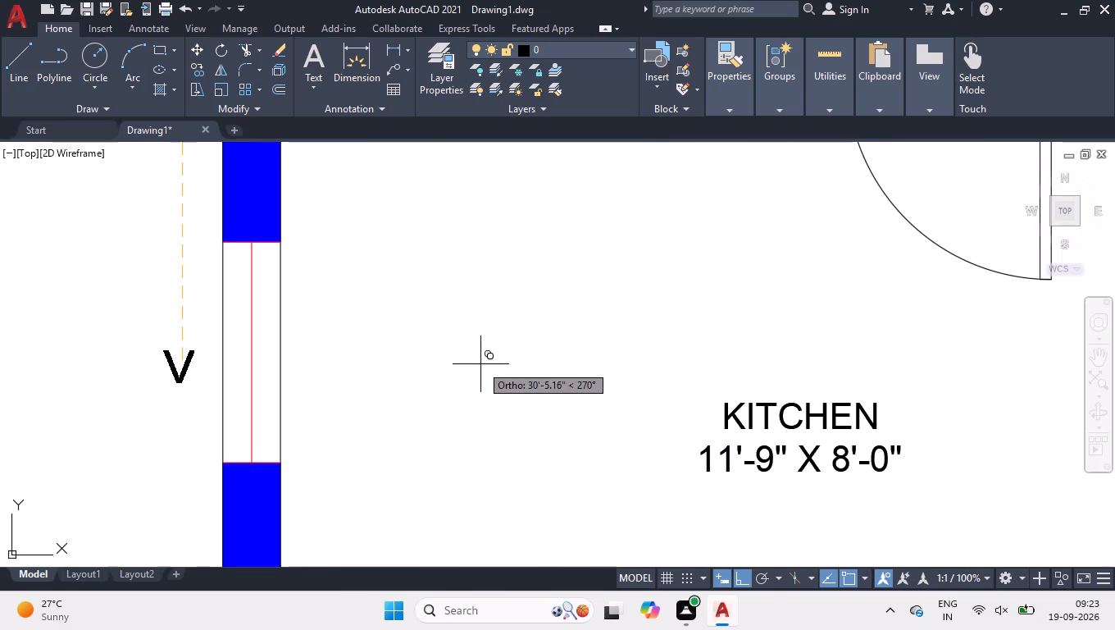
left_click(480, 364)
Switch from Ortho to polar tracking and place V copies by the kitchen's east window, the porch double door and the porch's north window.
left_click(758, 578)
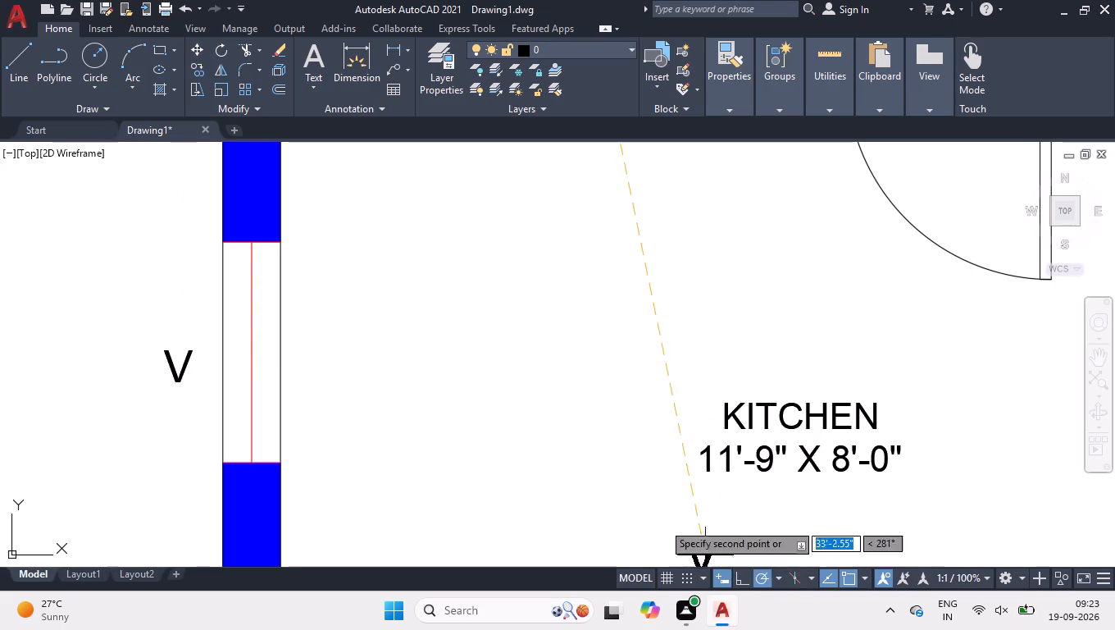
scroll(430, 343, "down", 6)
scroll(455, 354, "up", 2)
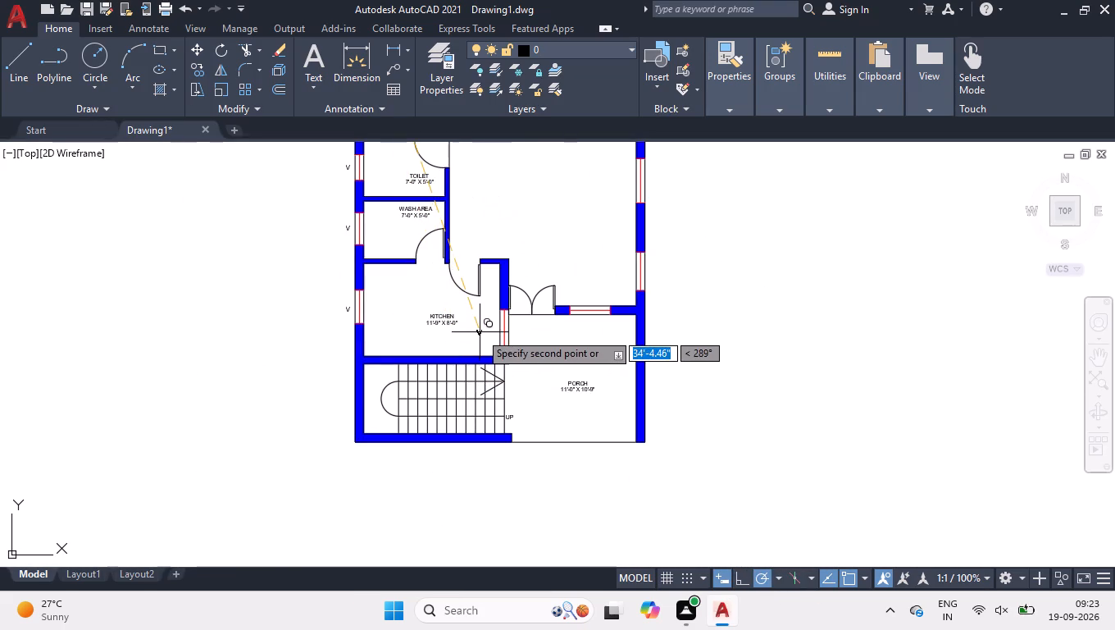
scroll(483, 342, "down", 2)
scroll(484, 345, "up", 5)
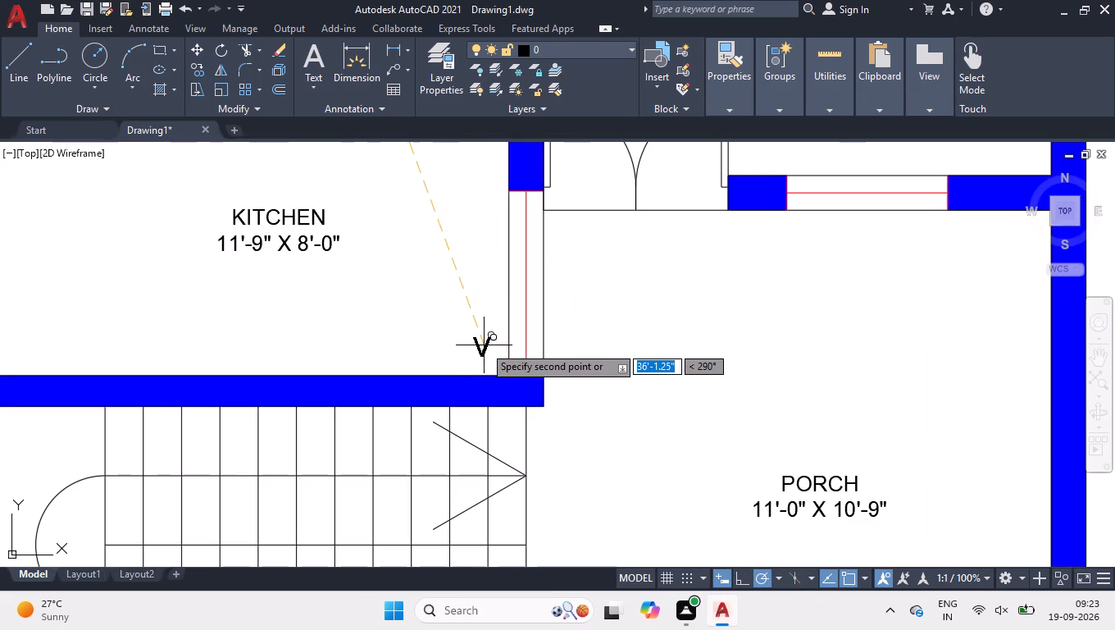
left_click(562, 335)
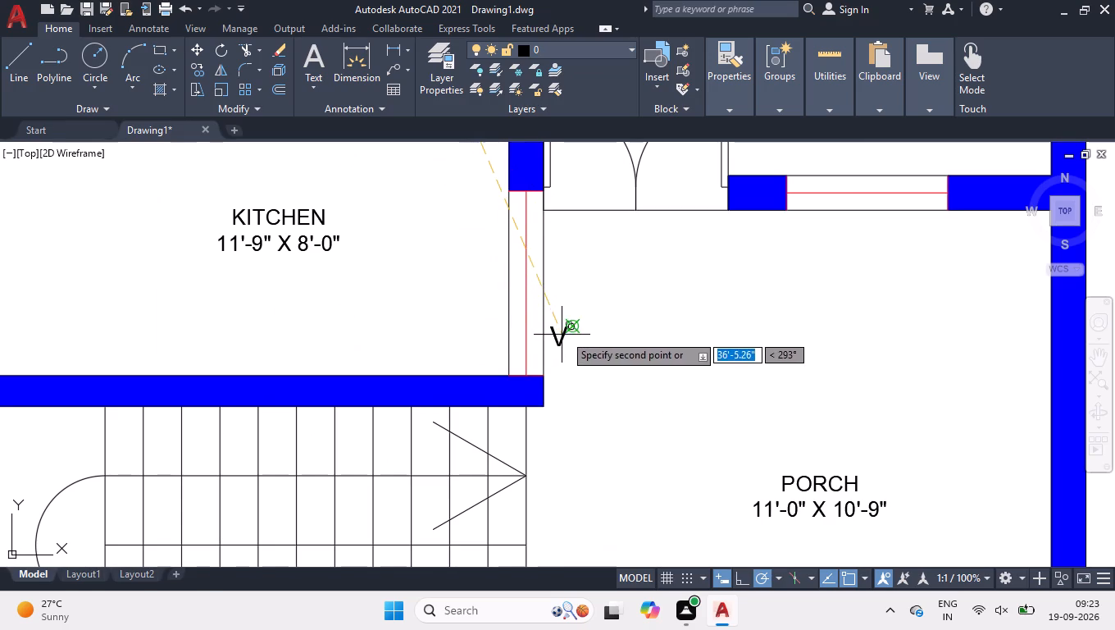
left_click(633, 244)
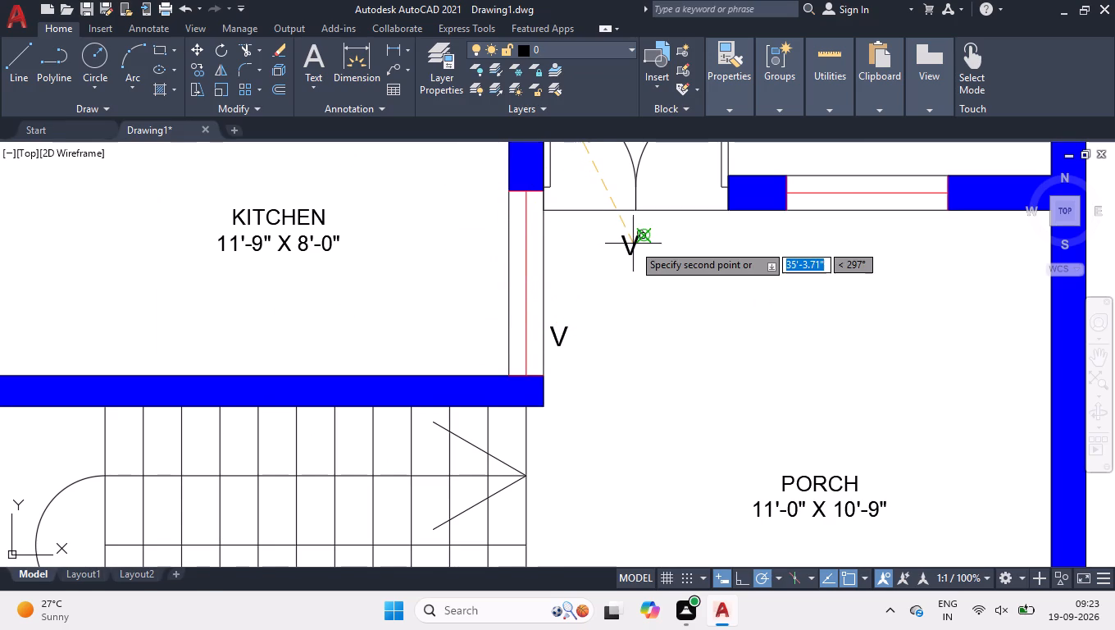
left_click(873, 236)
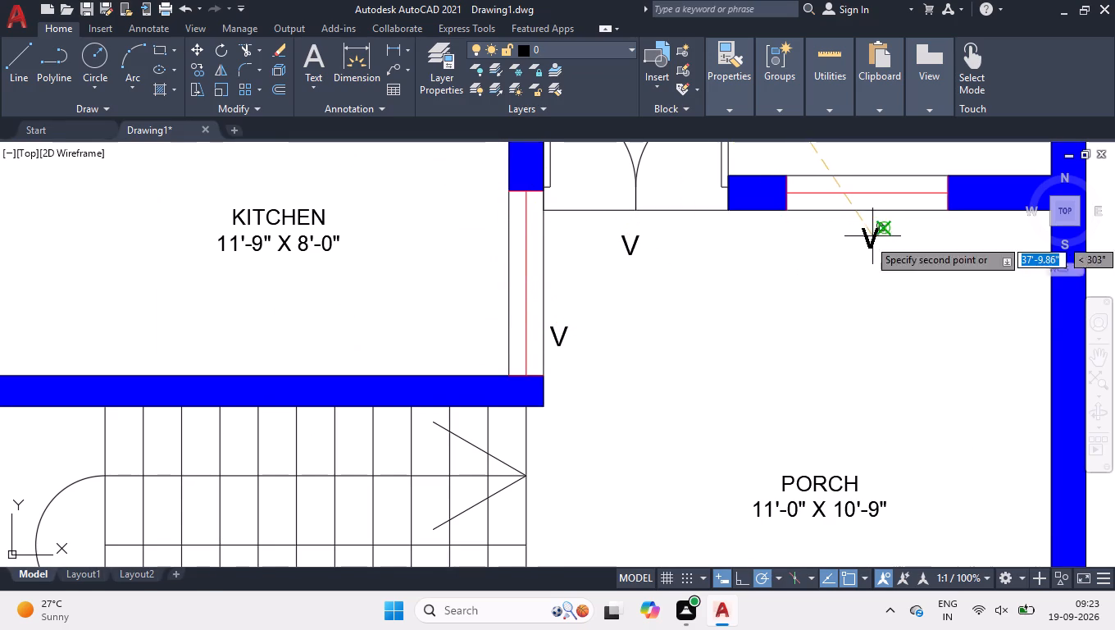
Place V copies at the door openings of the northwest and northeast toilets.
scroll(807, 311, "down", 2)
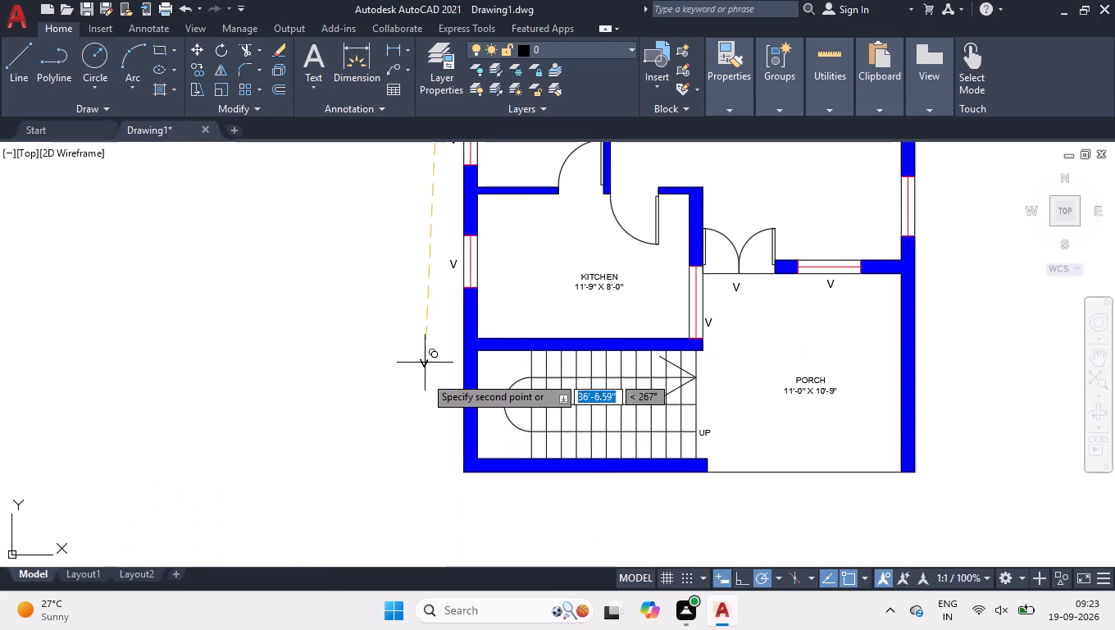
scroll(400, 466, "down", 3)
scroll(484, 279, "up", 3)
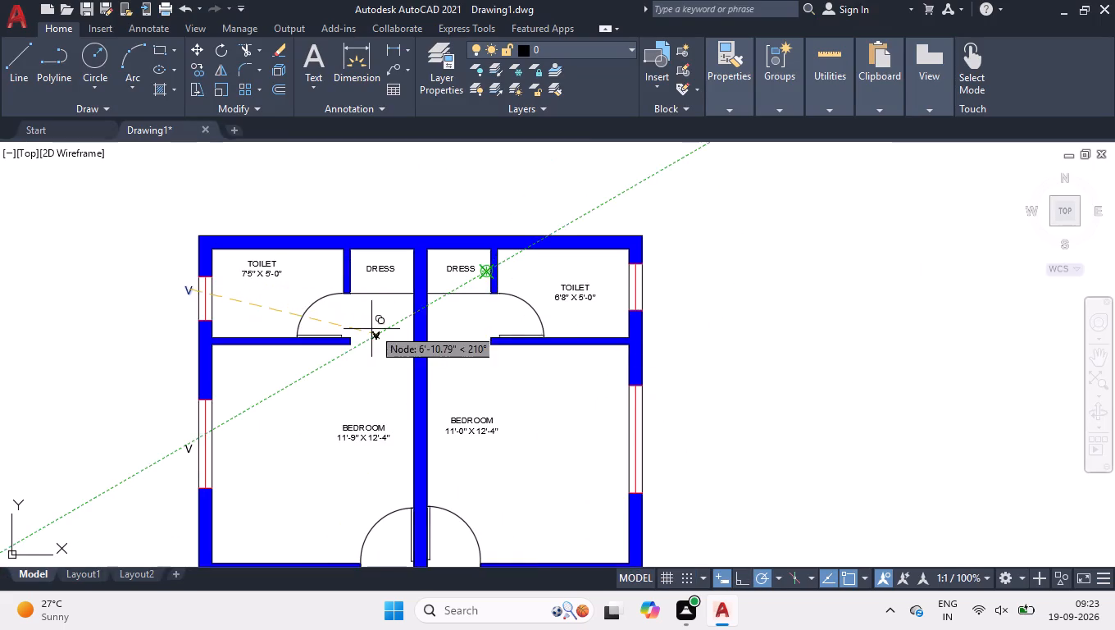
scroll(371, 330, "up", 3)
left_click(258, 270)
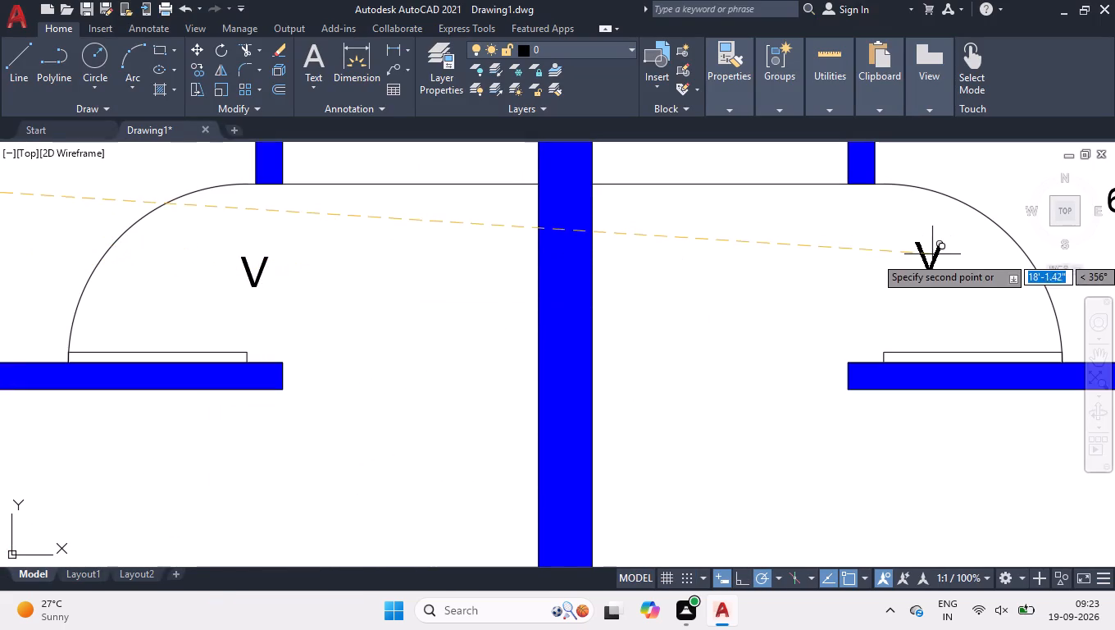
left_click(894, 267)
Place V copies at both bedroom door openings and at the door of the 7'-0" X 5'-0" toilet.
scroll(785, 253, "down", 4)
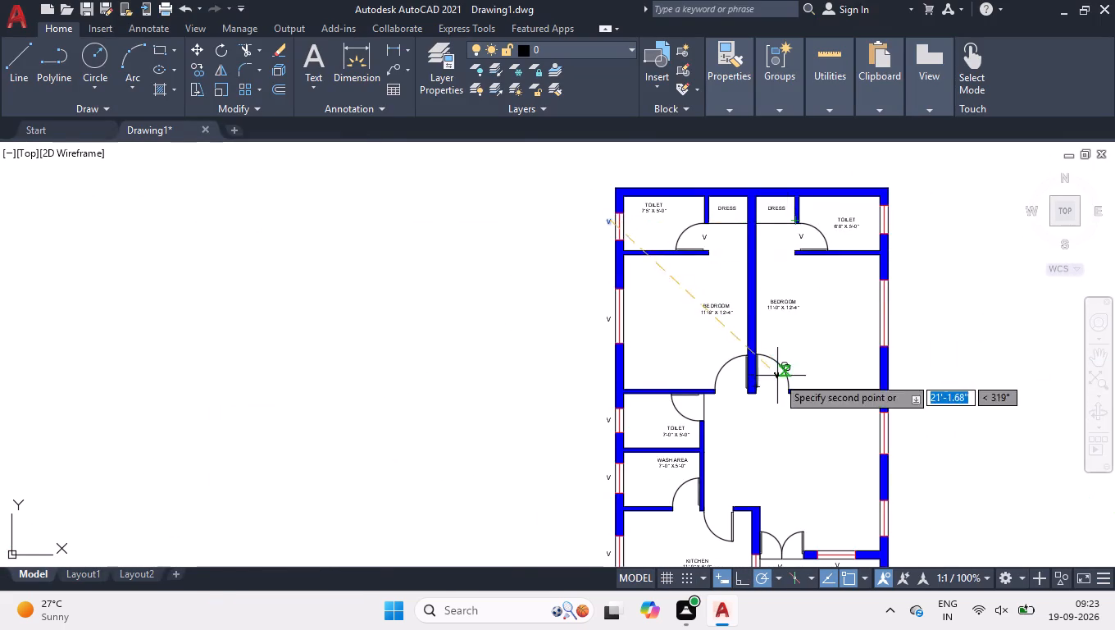
scroll(777, 377, "up", 3)
left_click(744, 447)
left_click(588, 449)
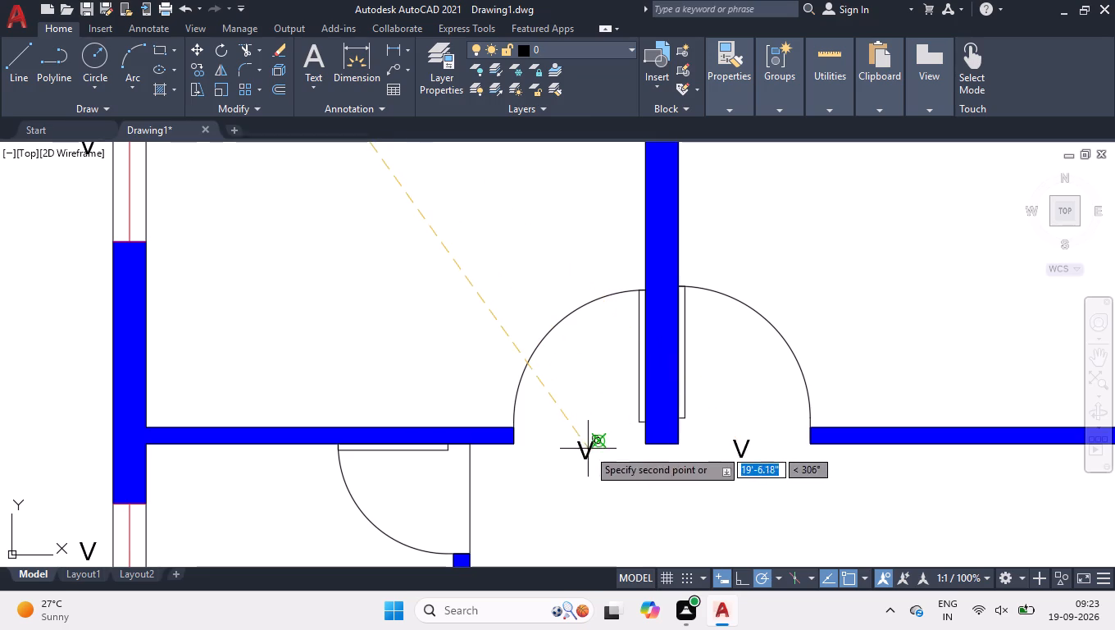
left_click(456, 507)
Place V copies at the wash area and kitchen door openings.
scroll(512, 284, "down", 3)
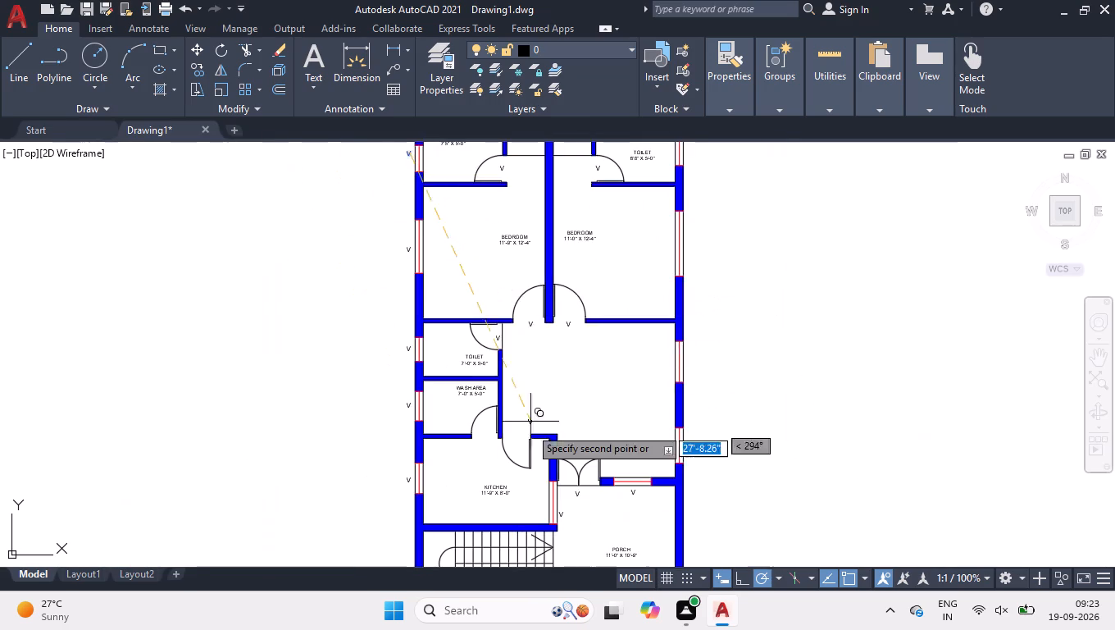
scroll(518, 447, "up", 4)
left_click(292, 386)
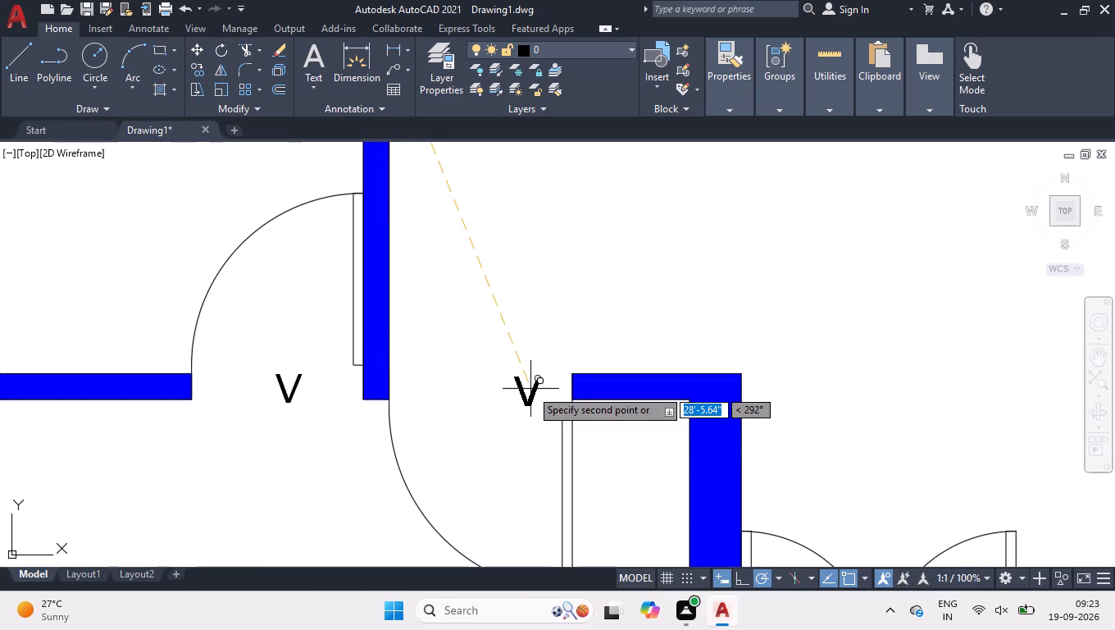
left_click(508, 397)
Place V copies outside the two east-wall windows of the unlabelled room north of the porch.
scroll(562, 249, "down", 3)
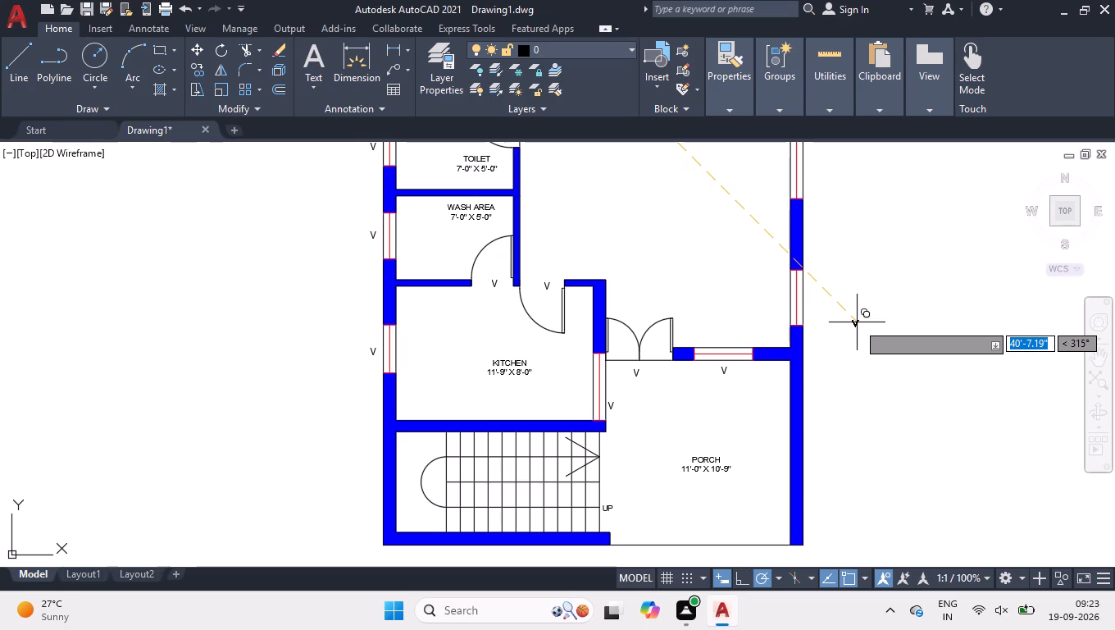
scroll(678, 456, "down", 2)
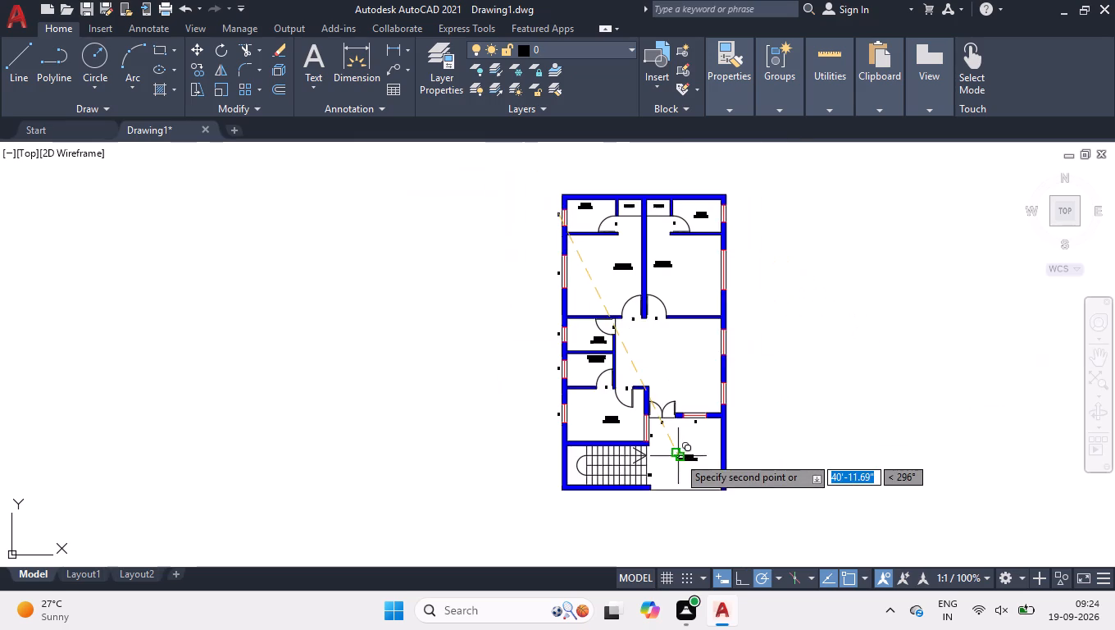
scroll(703, 428, "up", 3)
scroll(833, 273, "up", 3)
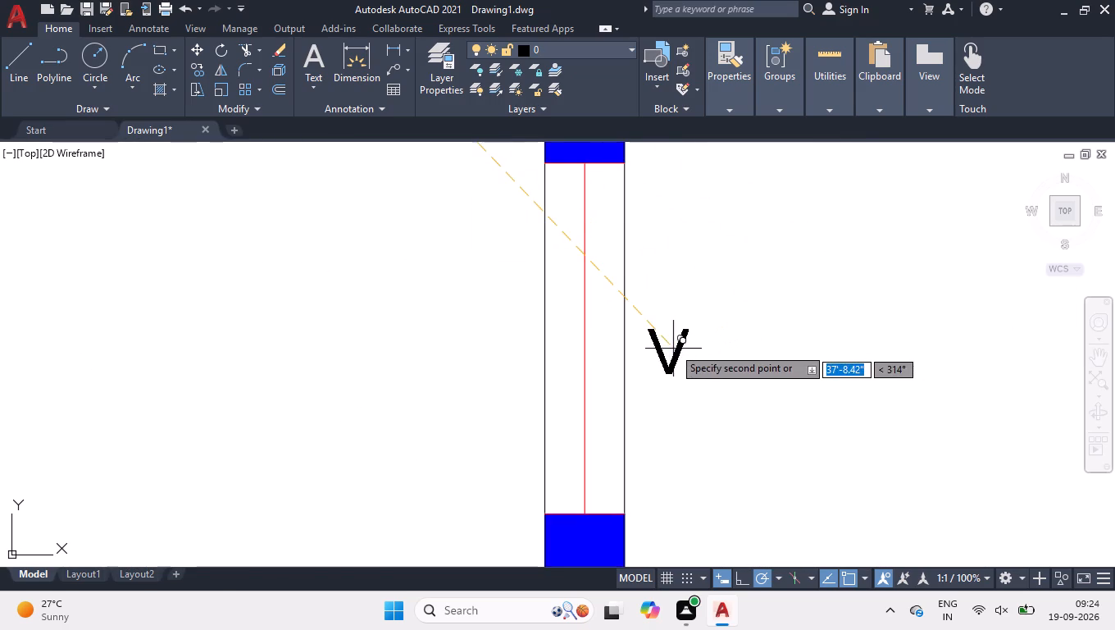
left_click(677, 333)
scroll(677, 331, "down", 3)
scroll(688, 420, "down", 2)
scroll(703, 327, "up", 3)
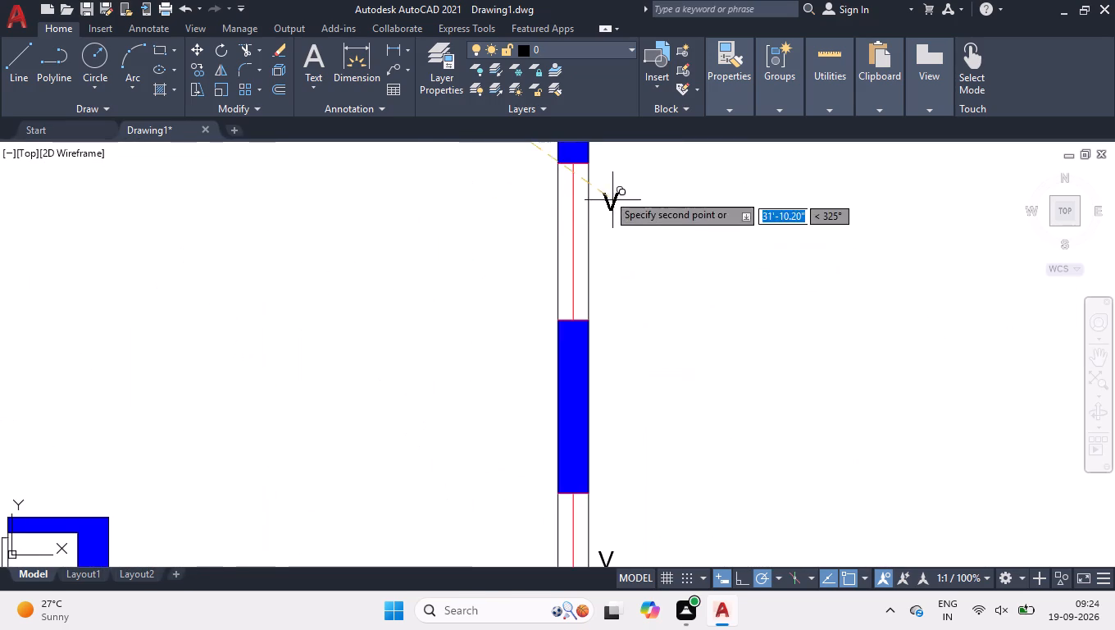
left_click(613, 234)
Place V copies outside the east windows of the 11'-0" X 12'-4" bedroom and the northeast toilet, and finish copying.
scroll(621, 322, "down", 2)
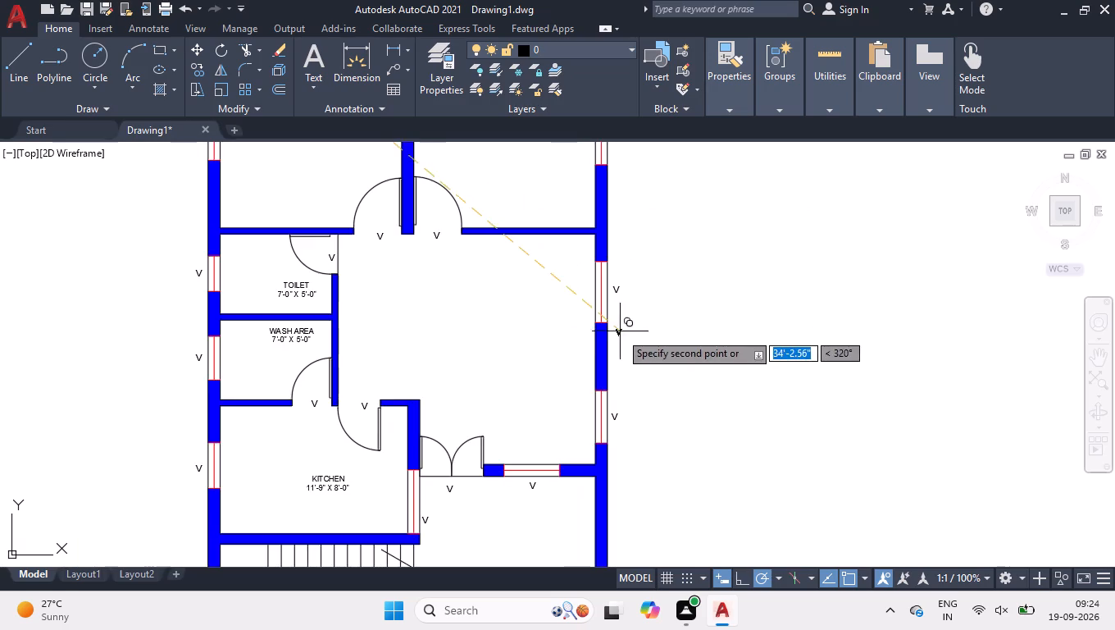
scroll(618, 342, "down", 2)
scroll(623, 212, "up", 3)
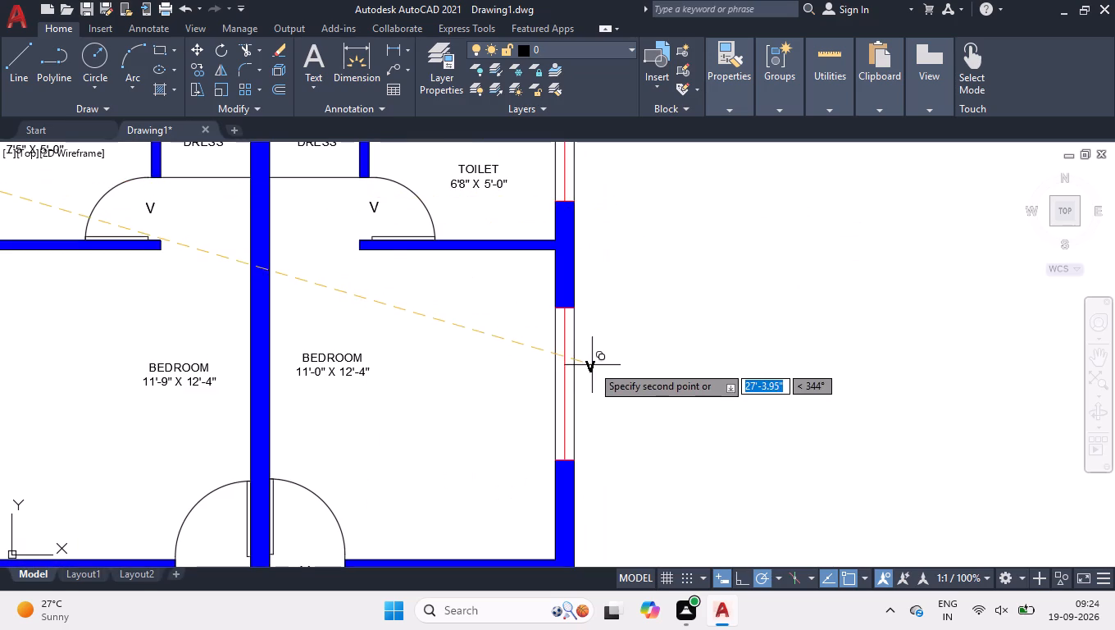
left_click(589, 376)
scroll(593, 376, "down", 2)
scroll(584, 316, "up", 3)
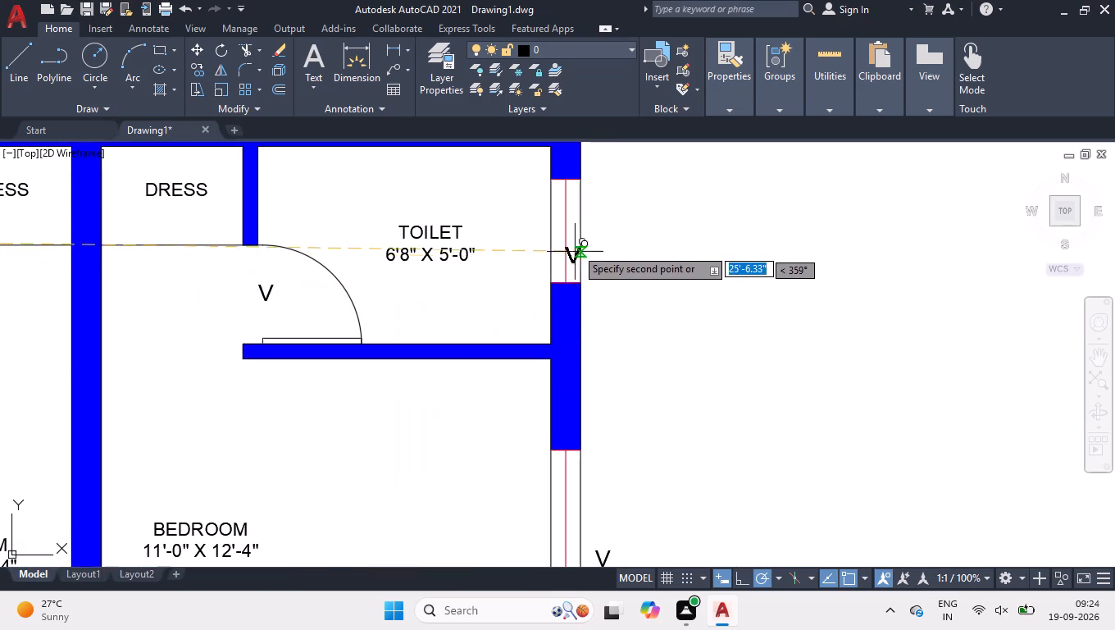
scroll(606, 211, "up", 2)
left_click(593, 219)
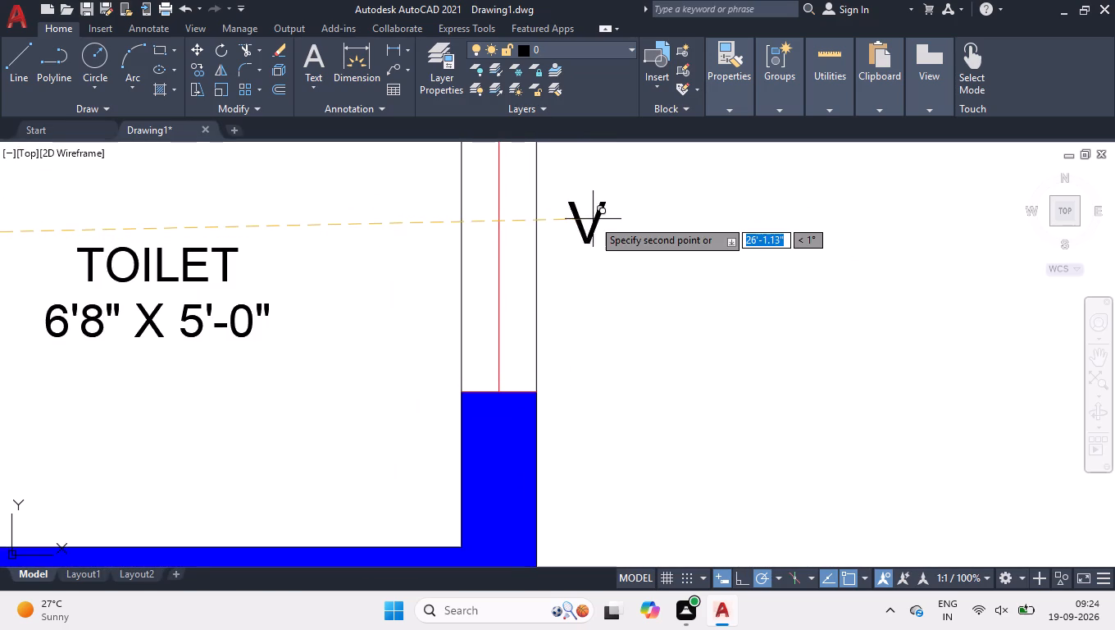
scroll(593, 219, "down", 4)
key("Return")
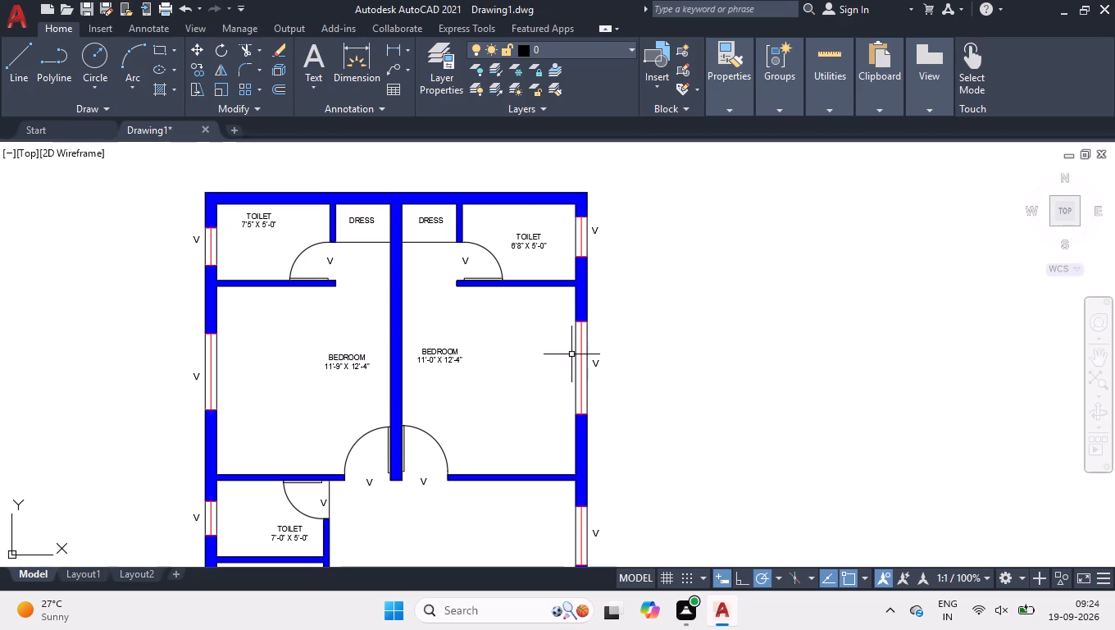
Change the V outside the east window of the 11'-0" X 12'-4" bedroom to W.
scroll(567, 354, "up", 4)
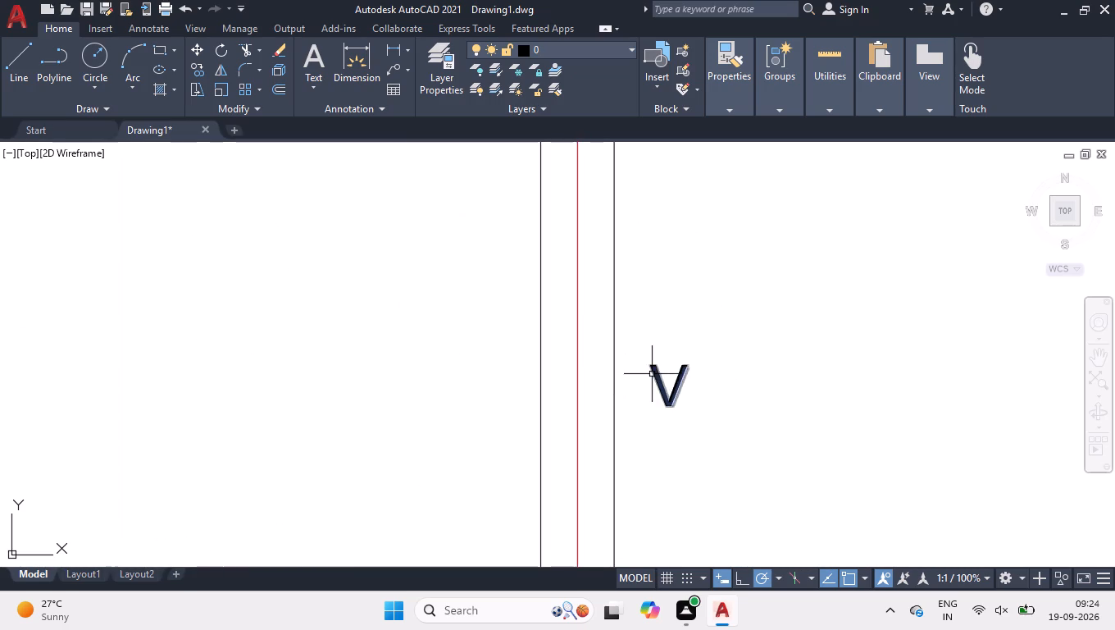
double_click(652, 374)
key("ctrl+a")
key("w")
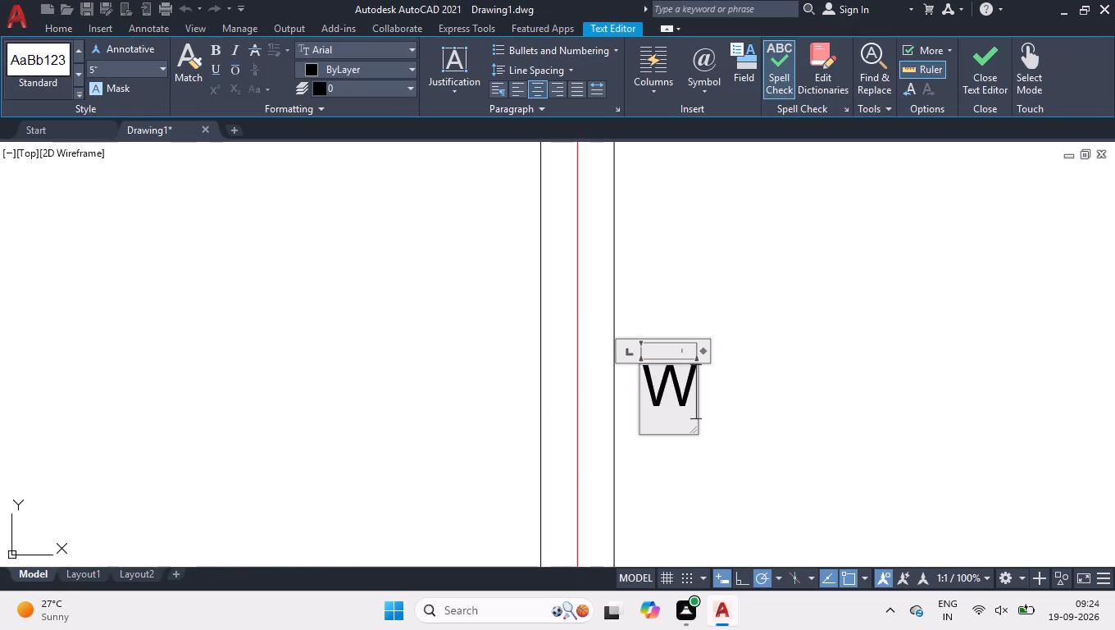
left_click(880, 290)
Change the V outside the northern east-wall window of the unlabelled room north of the porch to W.
scroll(880, 290, "down", 5)
scroll(860, 406, "up", 3)
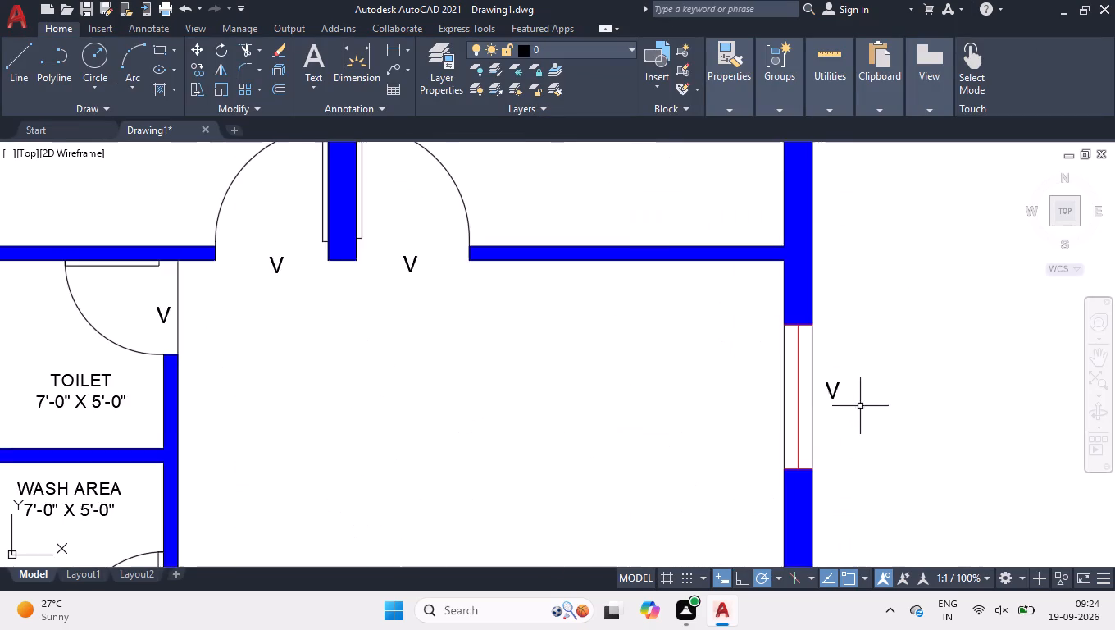
scroll(835, 407, "up", 3)
double_click(820, 358)
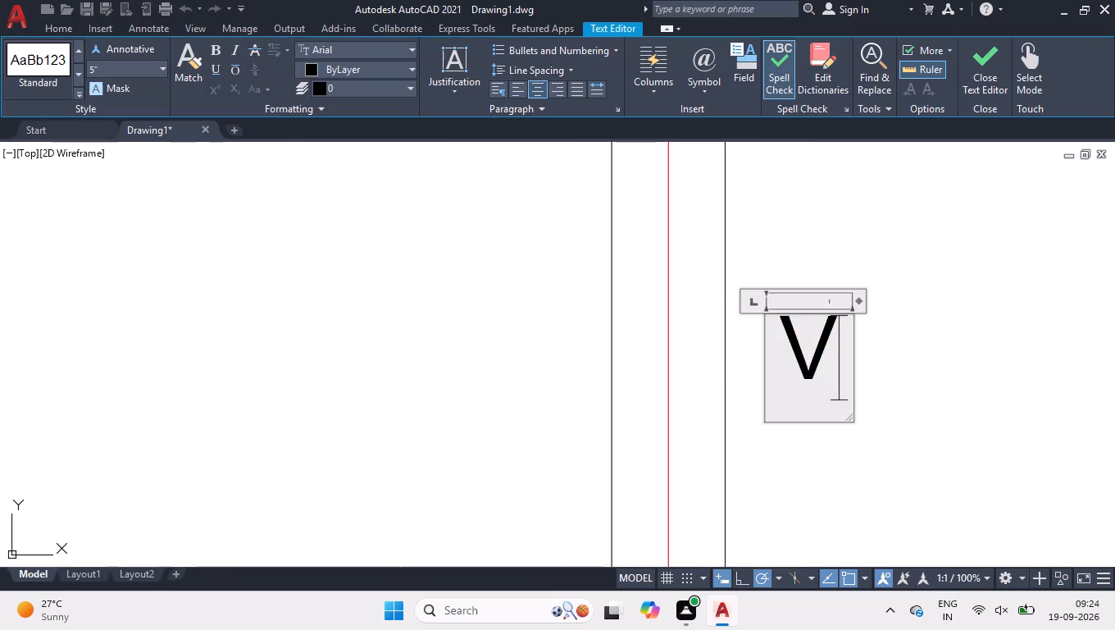
key("ctrl+a")
key("w")
left_click(912, 345)
Change the V outside the southern east-wall window of the unlabelled room north of the porch to W.
scroll(775, 256, "down", 3)
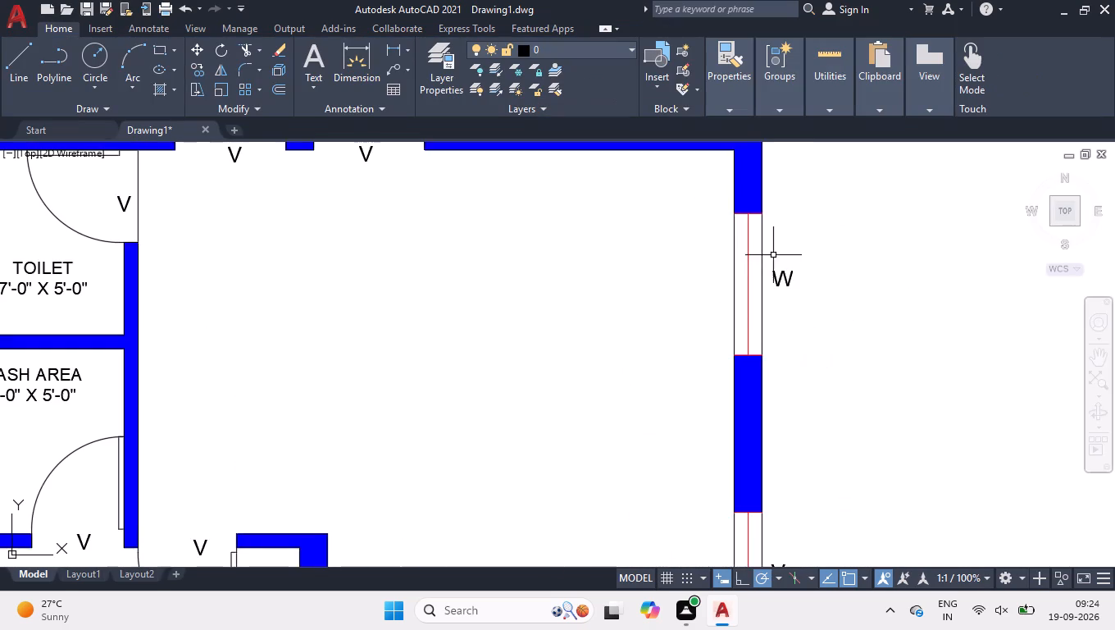
scroll(762, 344, "down", 2)
scroll(774, 441, "up", 6)
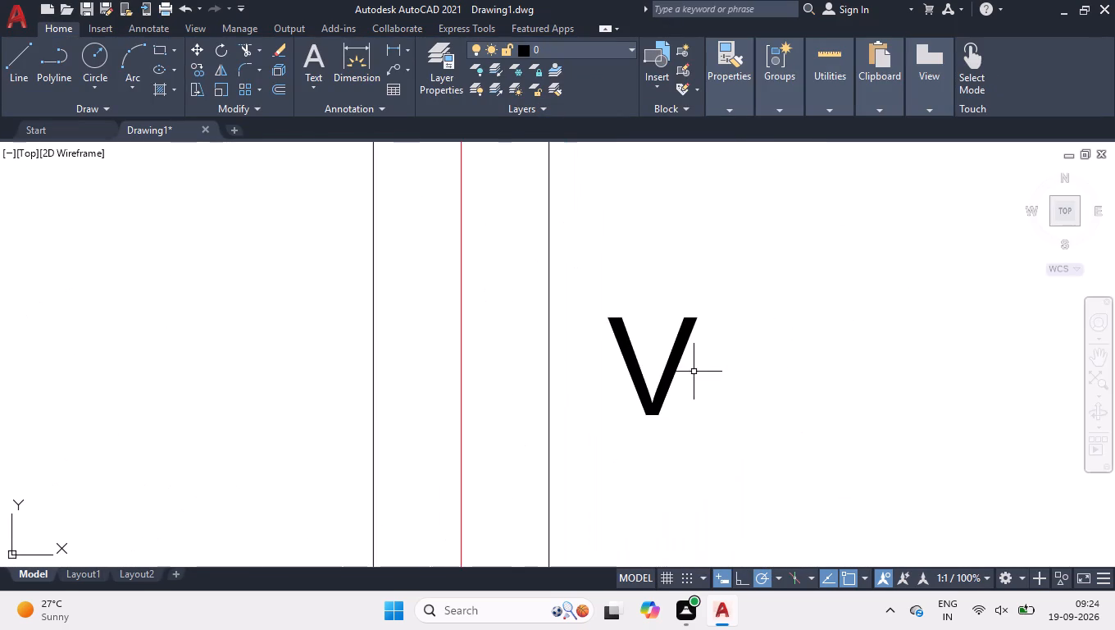
double_click(690, 340)
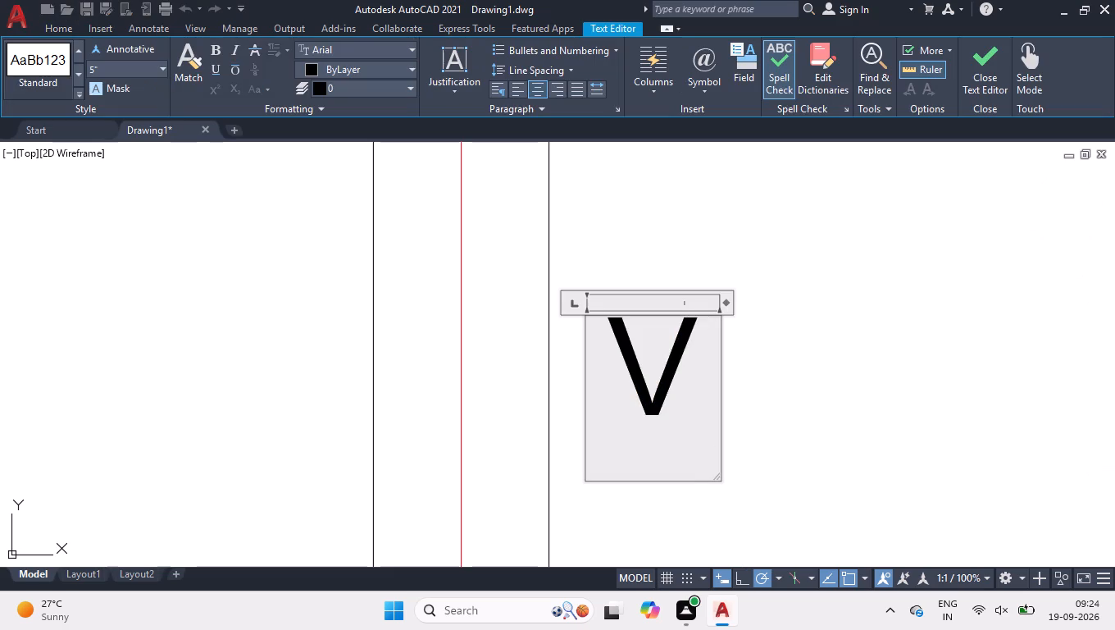
key("ctrl+a")
key("w")
left_click(802, 253)
Change the V below the window in the porch's north wall to W.
scroll(750, 221, "down", 6)
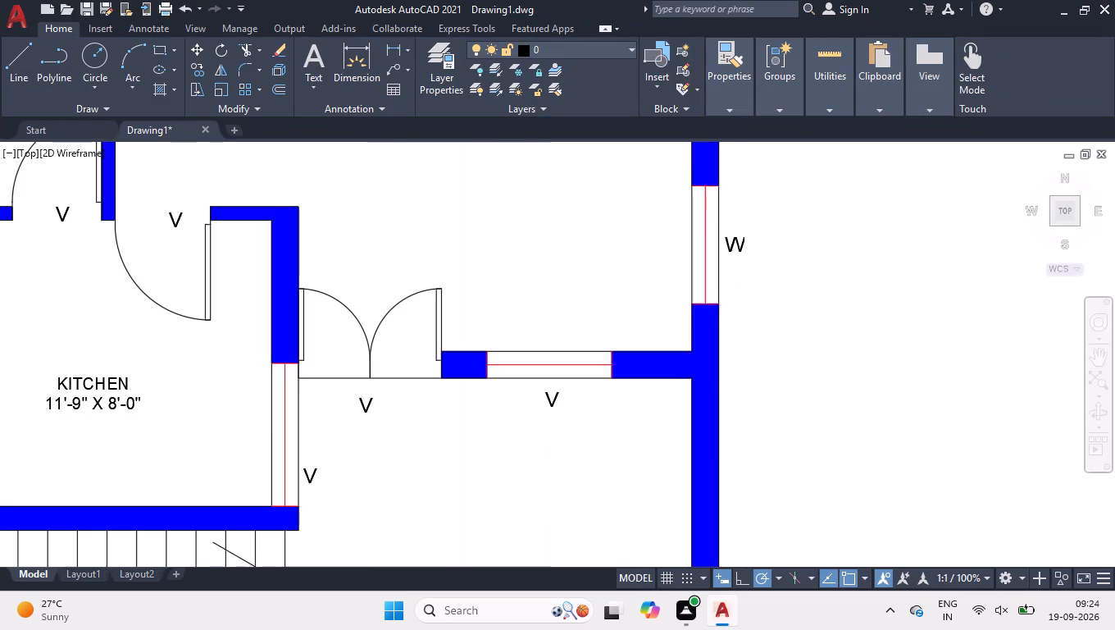
scroll(750, 221, "down", 1)
scroll(685, 260, "up", 6)
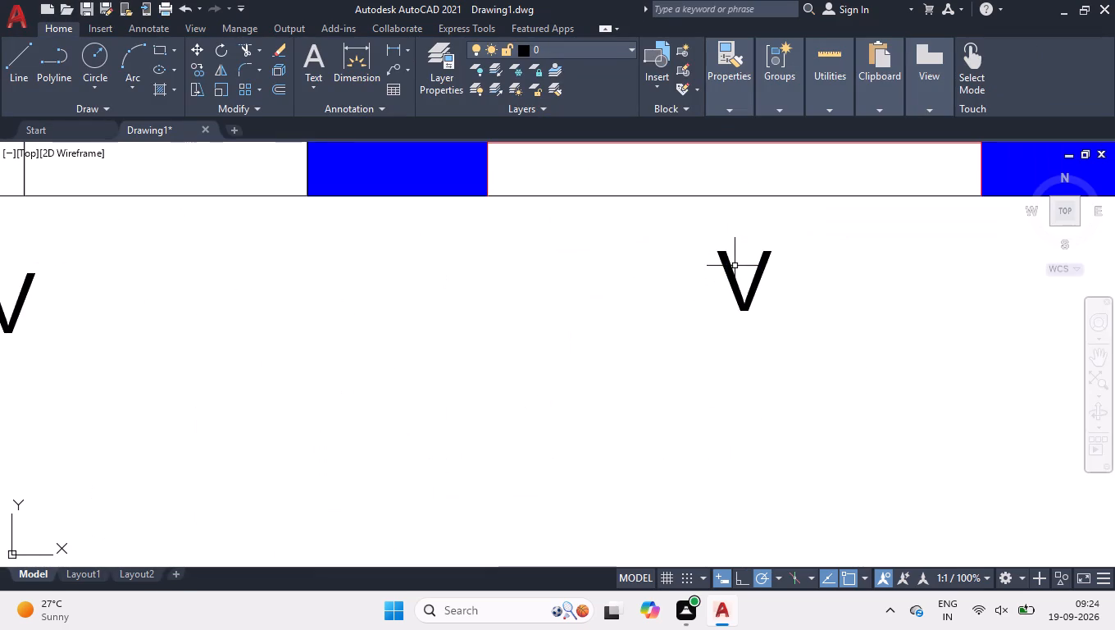
double_click(733, 268)
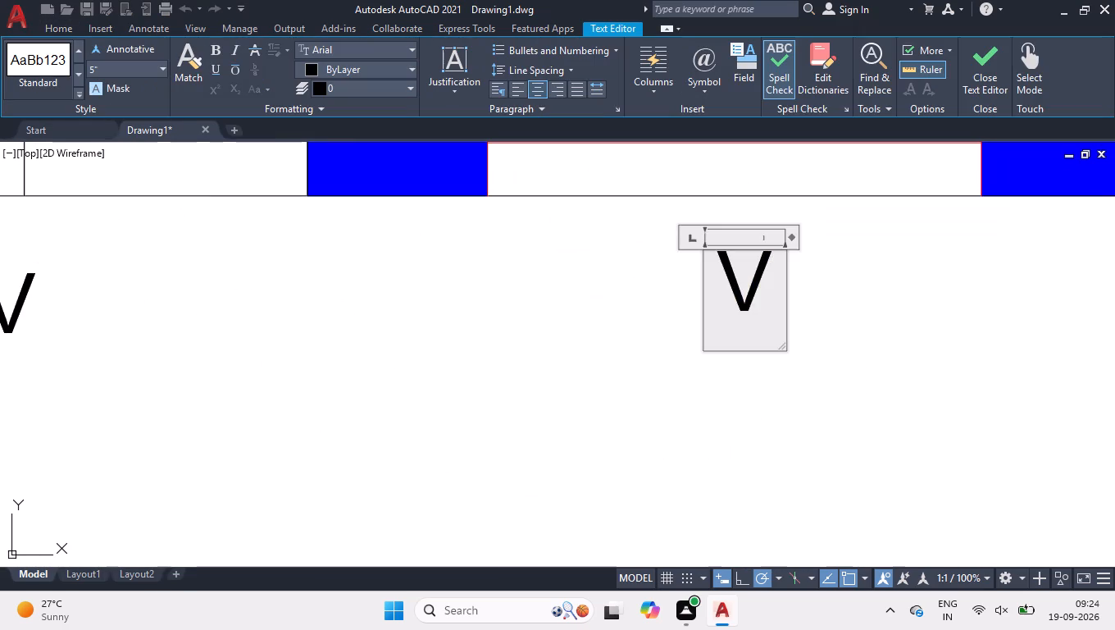
key("ctrl+a")
key("w")
left_click(594, 304)
Change the V at the double door opening onto the porch to D.
scroll(594, 305, "down", 2)
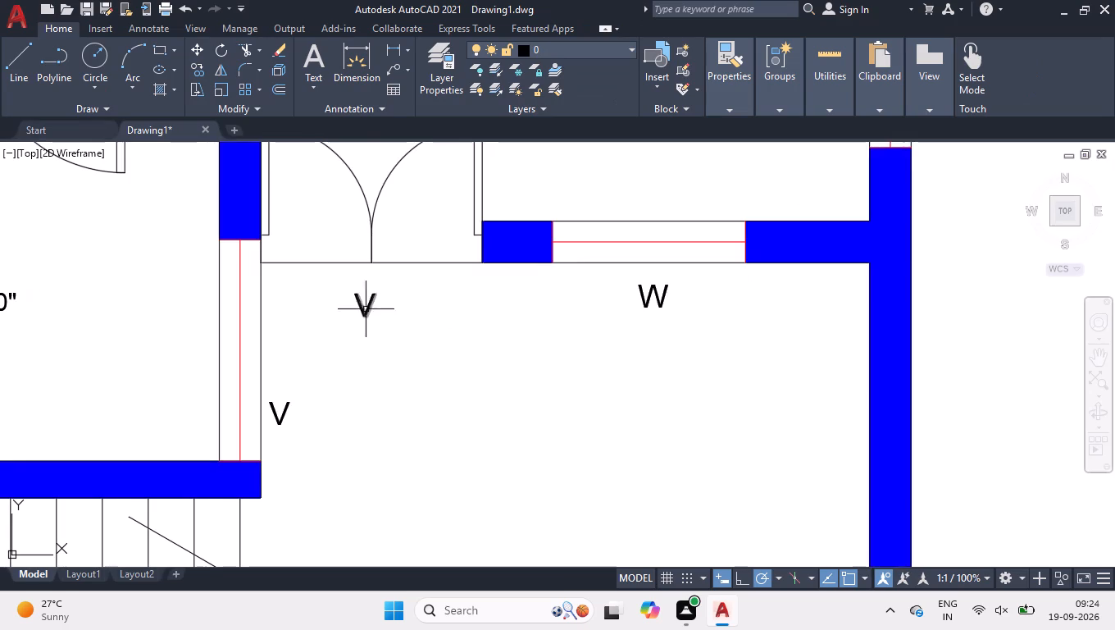
scroll(357, 300, "up", 2)
double_click(366, 310)
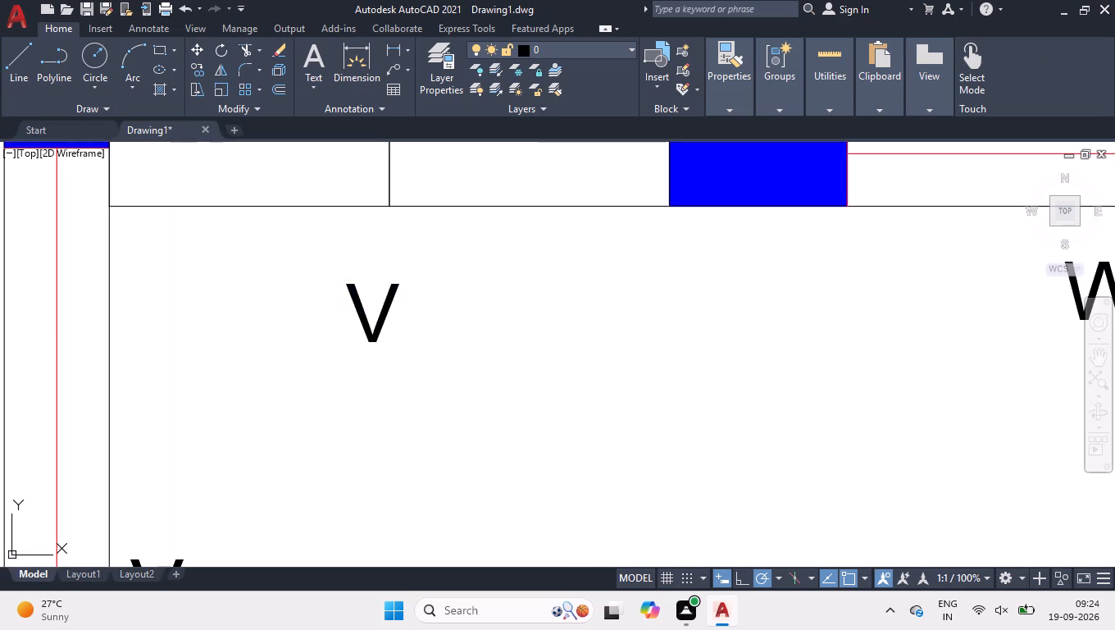
key("ctrl+a")
key("d")
left_click(507, 317)
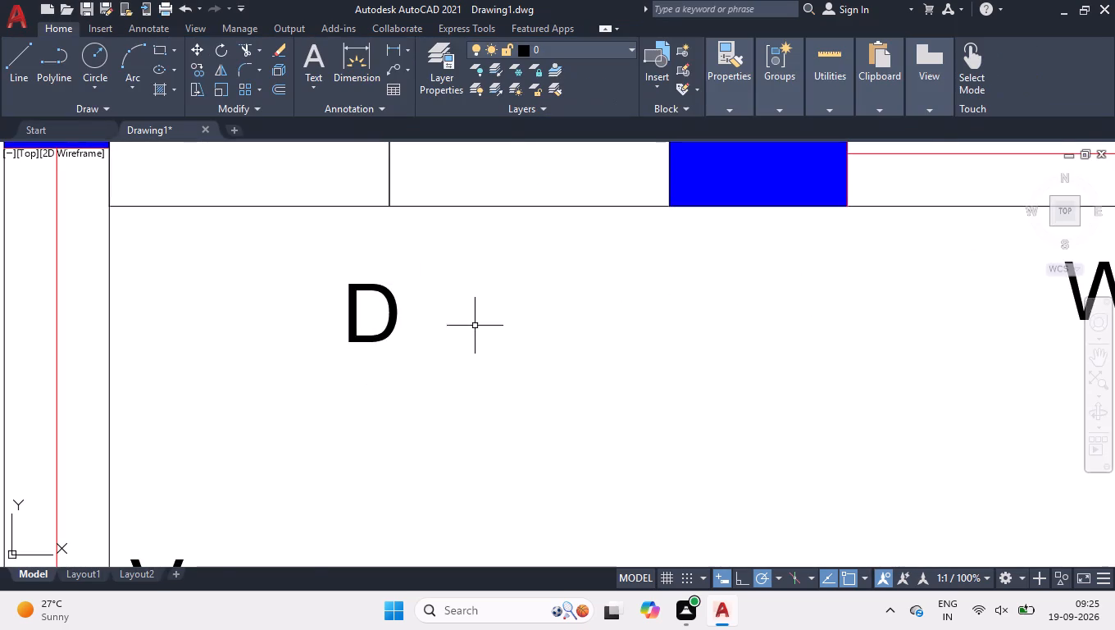
Change the V beside the kitchen's east window, on the porch side, to W.
scroll(479, 311, "down", 2)
scroll(348, 427, "up", 2)
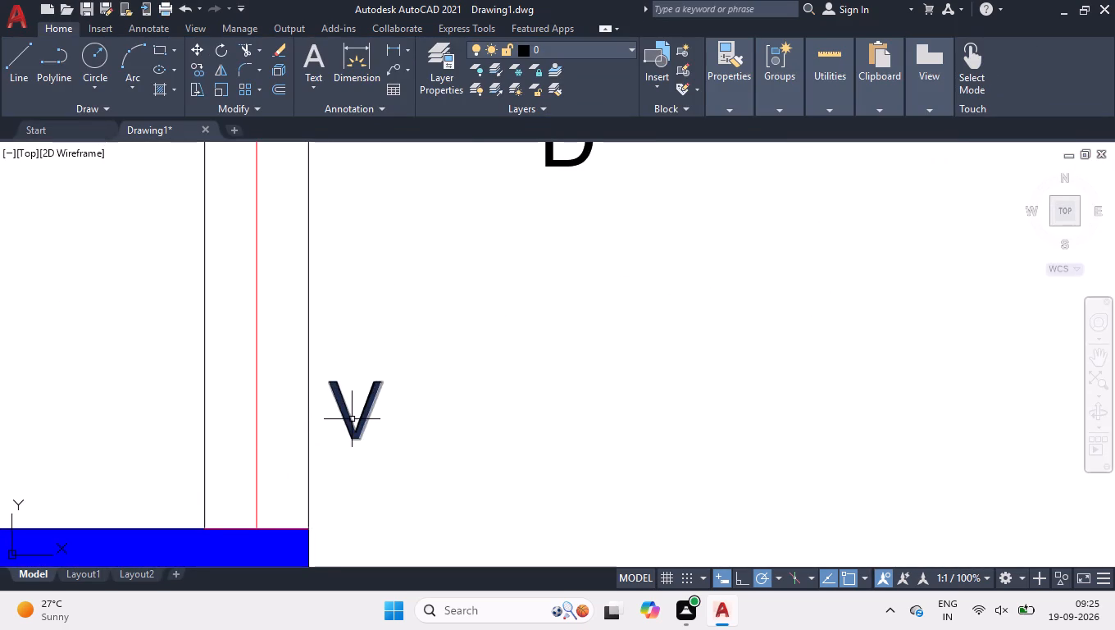
double_click(352, 419)
key("ctrl+a")
key("w")
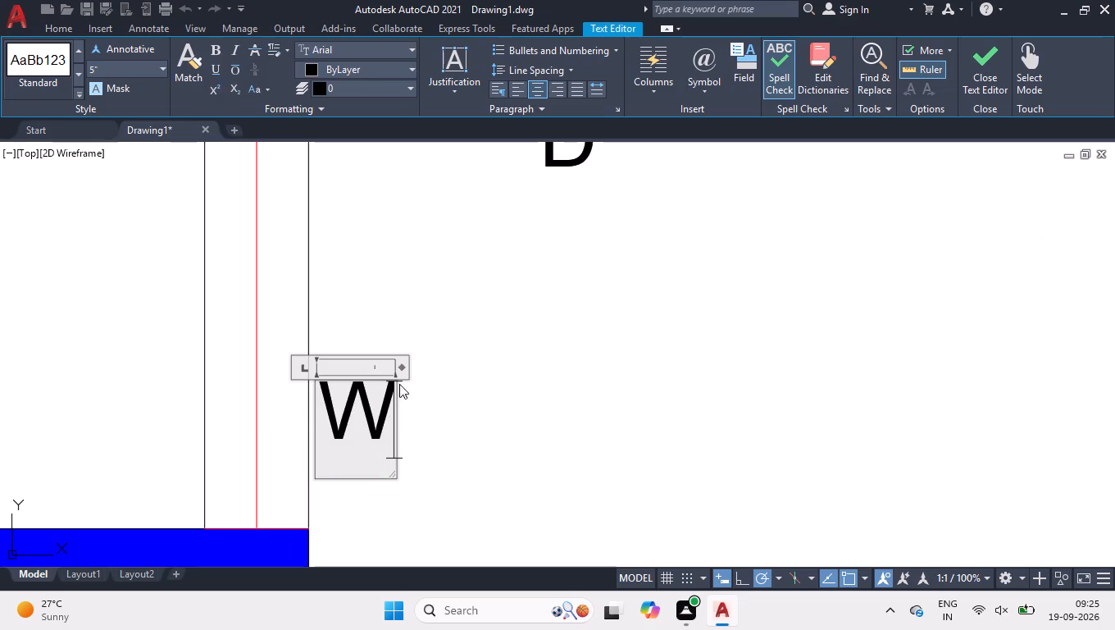
left_click(431, 354)
Change the V labels at the kitchen door and the wash area door openings to D.
scroll(450, 345, "down", 5)
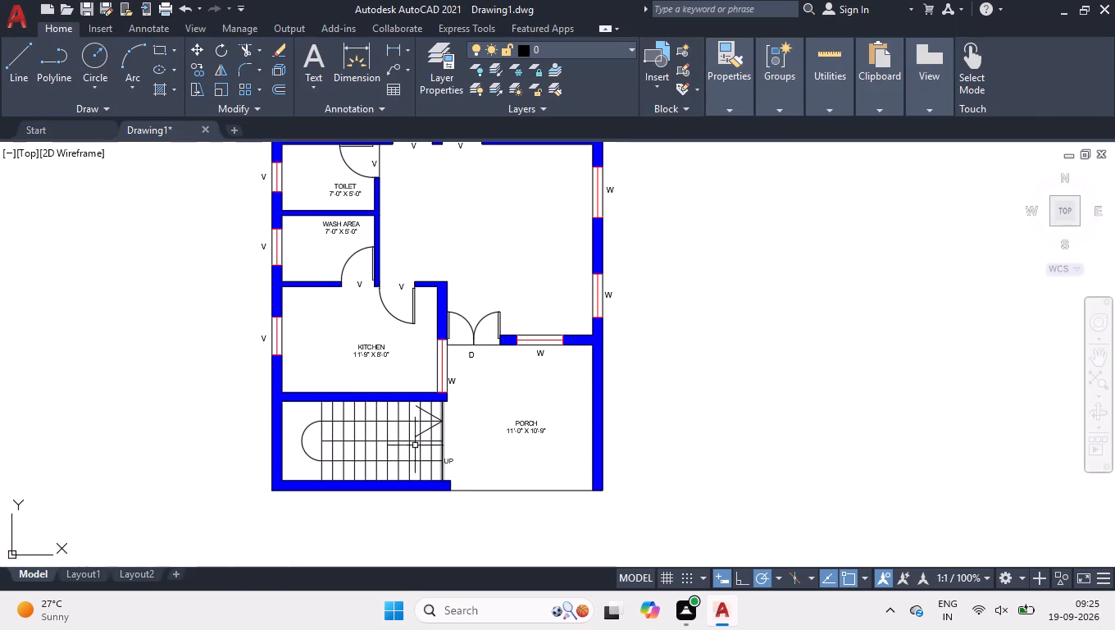
scroll(421, 297, "up", 3)
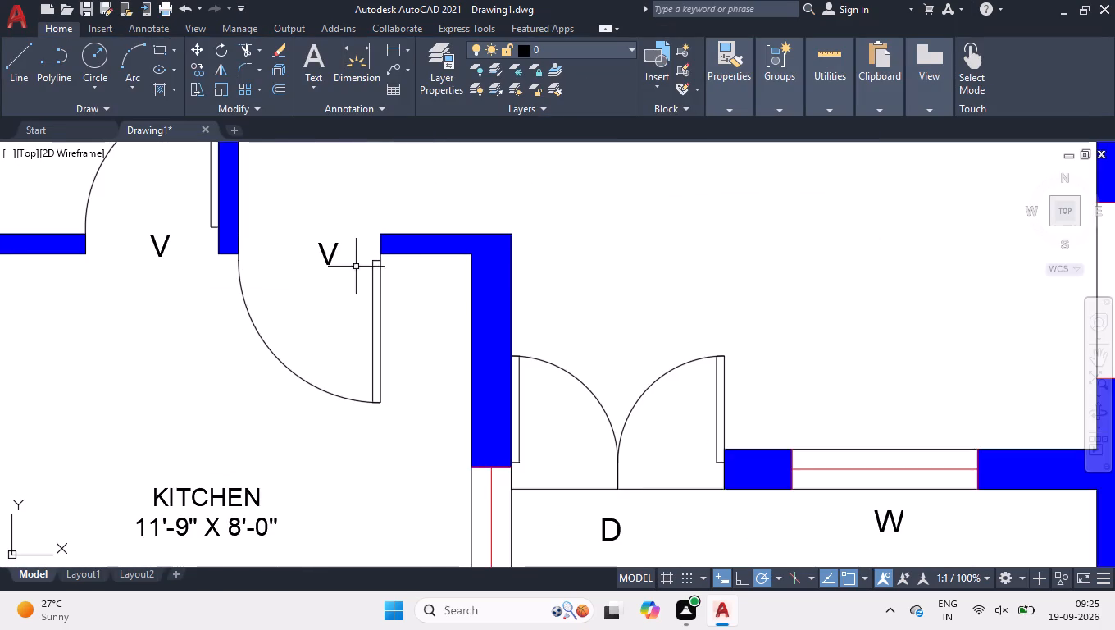
double_click(337, 248)
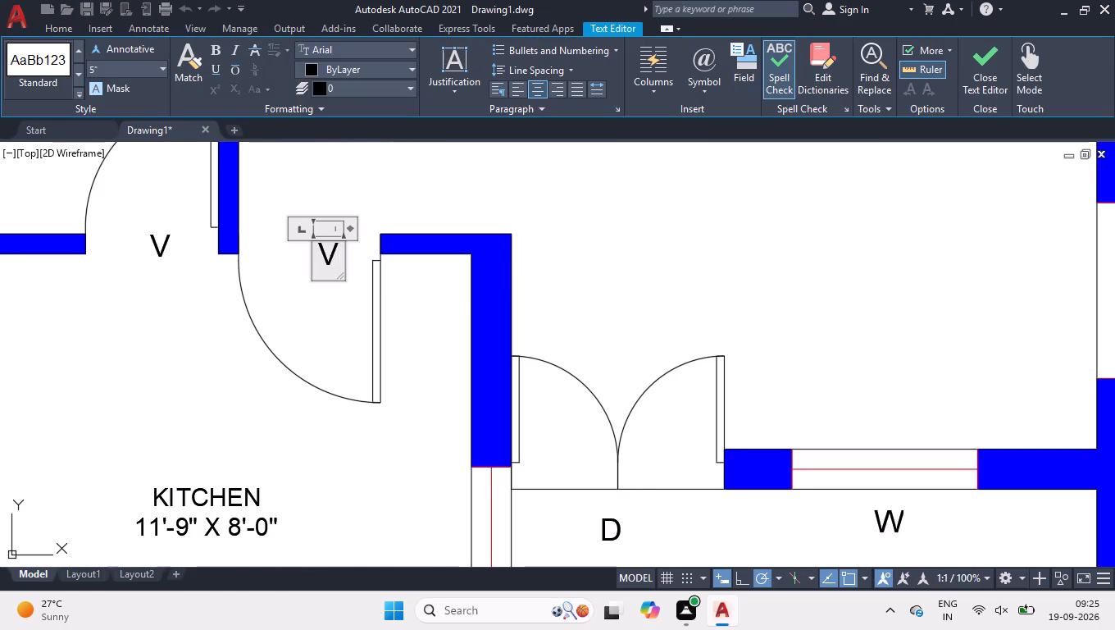
key("ctrl+a")
key("d")
left_click(188, 262)
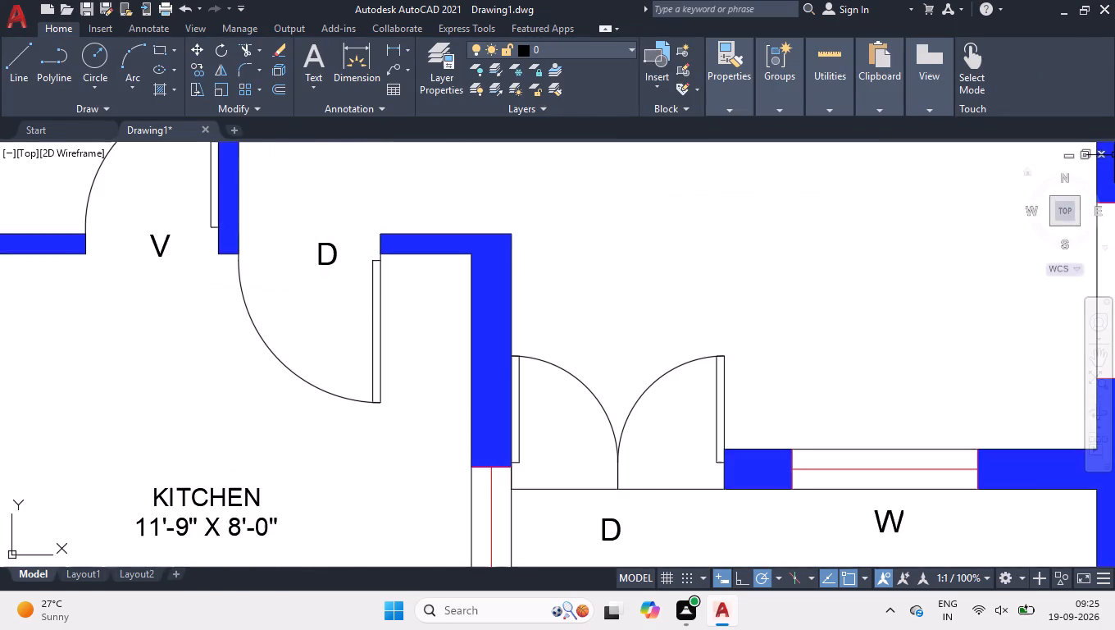
double_click(153, 244)
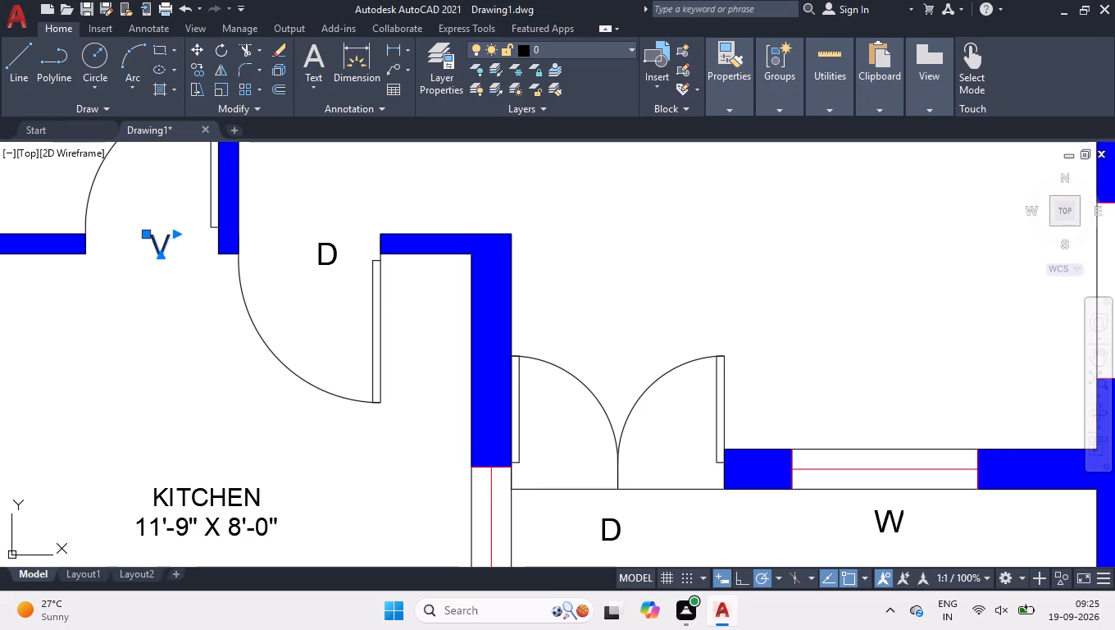
key("ctrl+a")
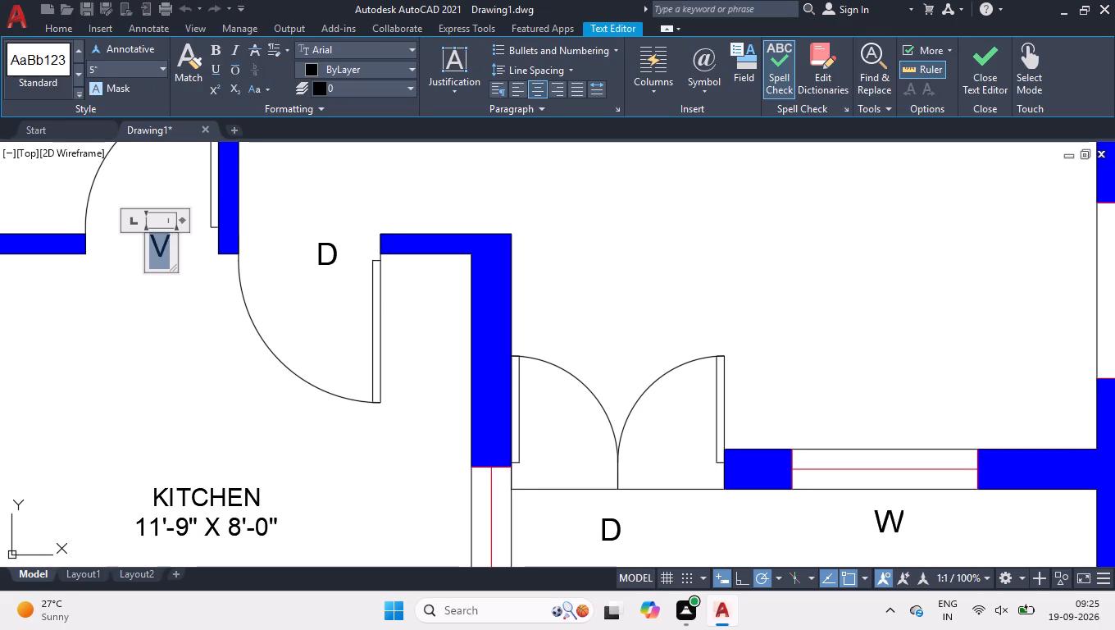
key("d")
left_click(386, 171)
Change the V outside the kitchen's west window to W.
scroll(459, 355, "down", 2)
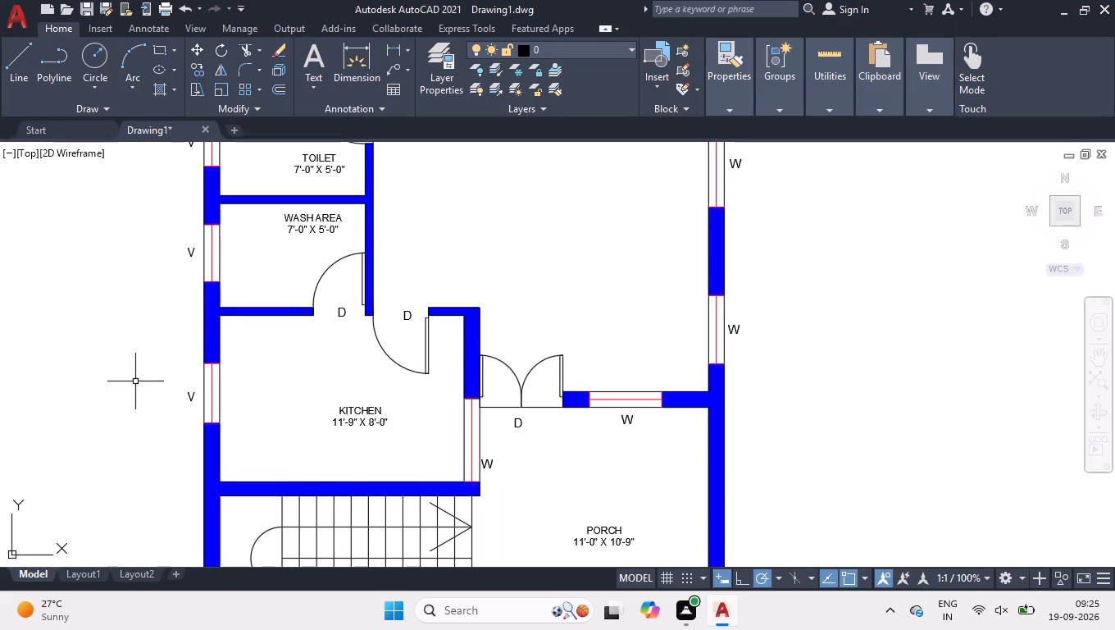
scroll(135, 404, "up", 1)
double_click(222, 385)
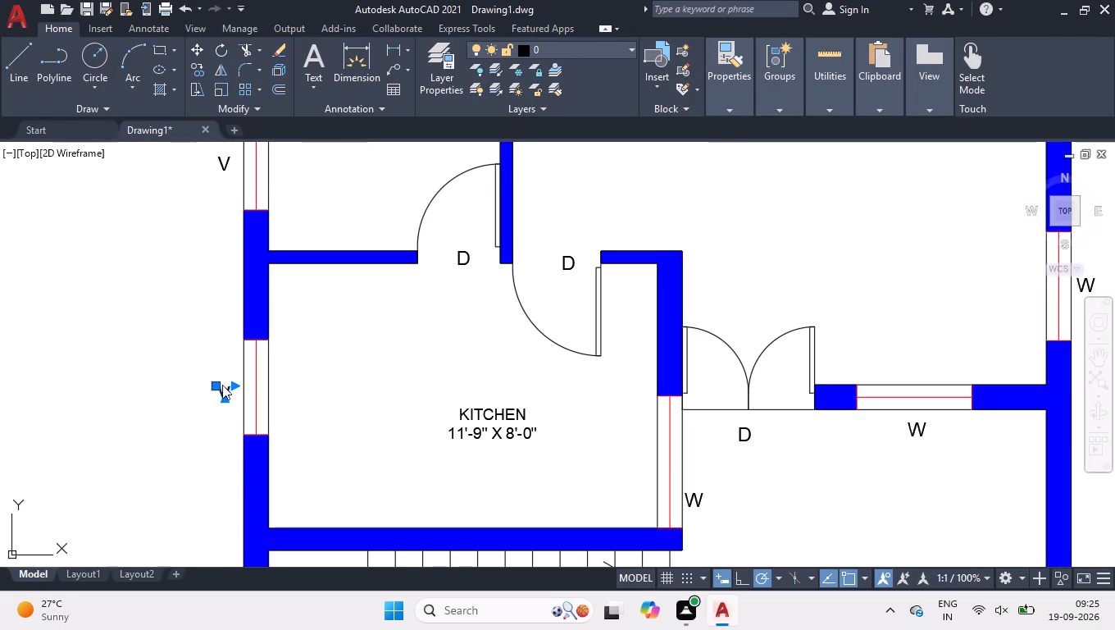
key("ctrl+a")
key("w")
left_click(166, 336)
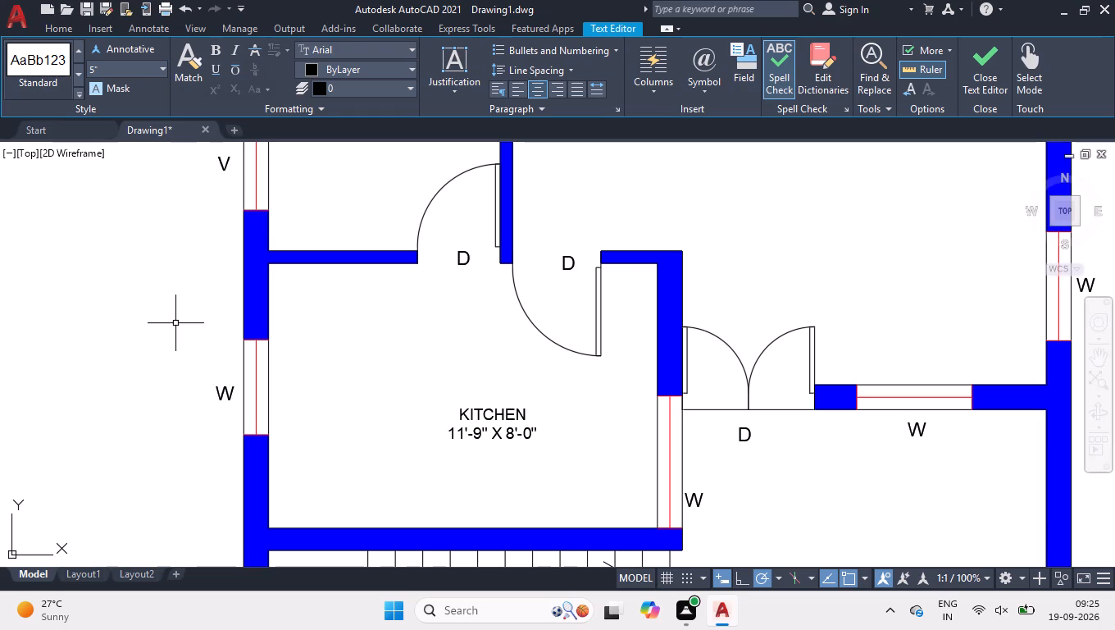
Change the V outside the wash area's west window to W.
scroll(295, 410, "down", 2)
scroll(275, 277, "up", 2)
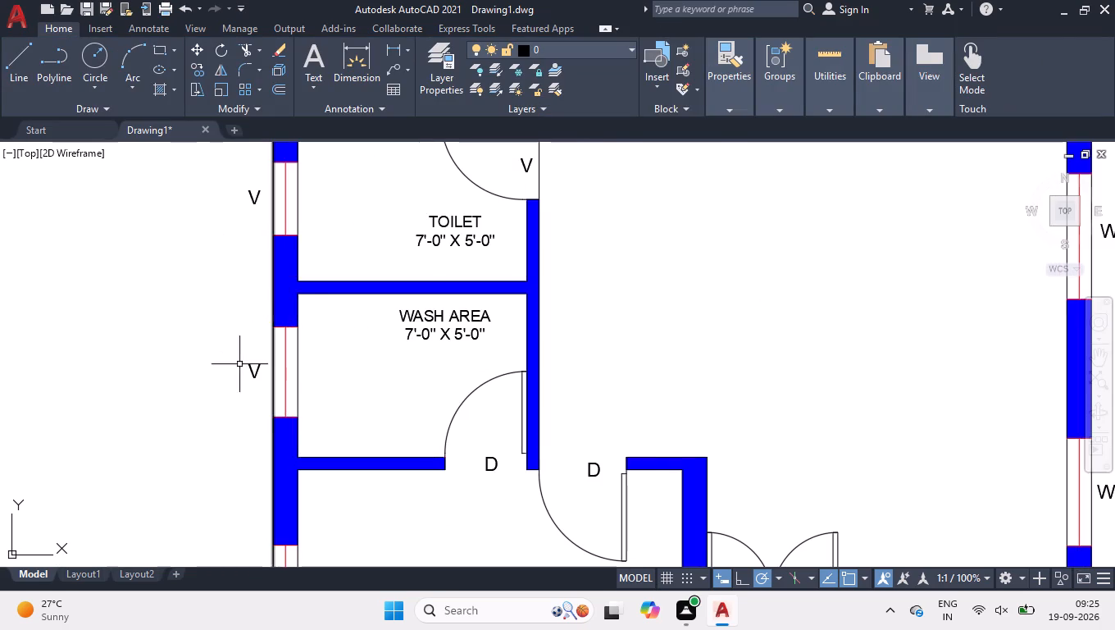
scroll(235, 372, "up", 1)
double_click(257, 372)
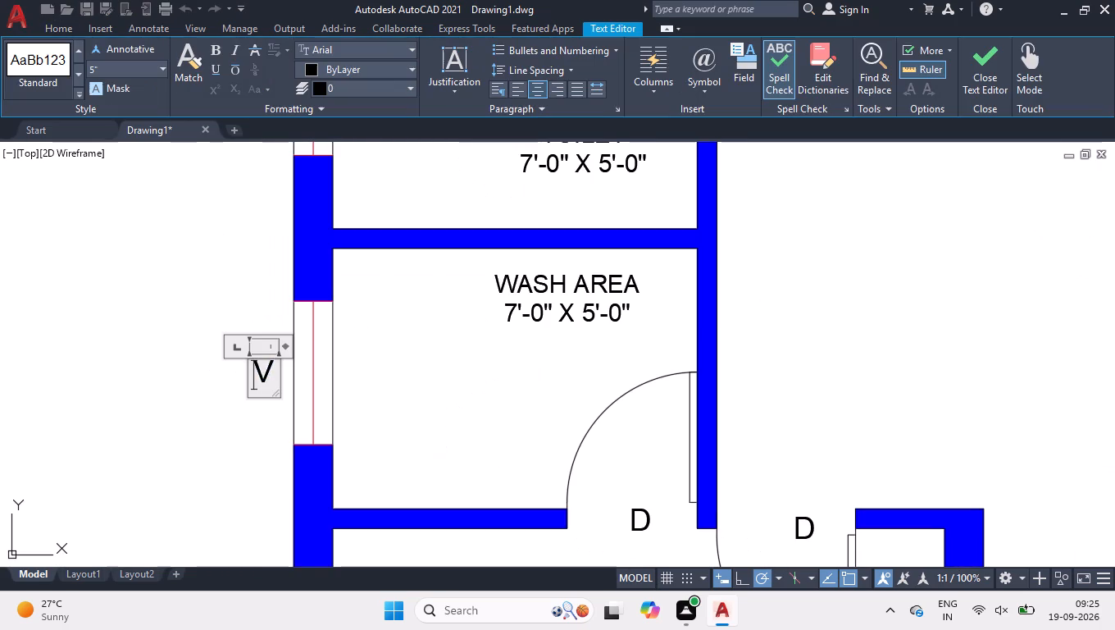
key("ctrl+a")
key("w")
left_click(158, 349)
Change the V outside the west window of the 7'-0" X 5'-0" toilet to W.
scroll(212, 426, "down", 2)
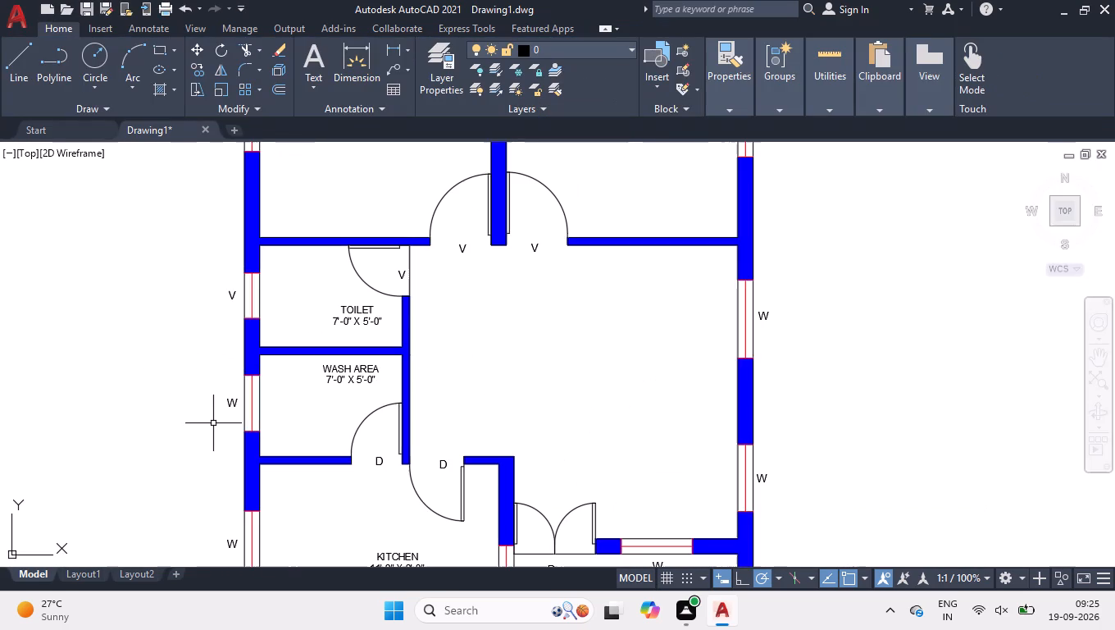
double_click(229, 294)
key("ctrl+a")
key("w")
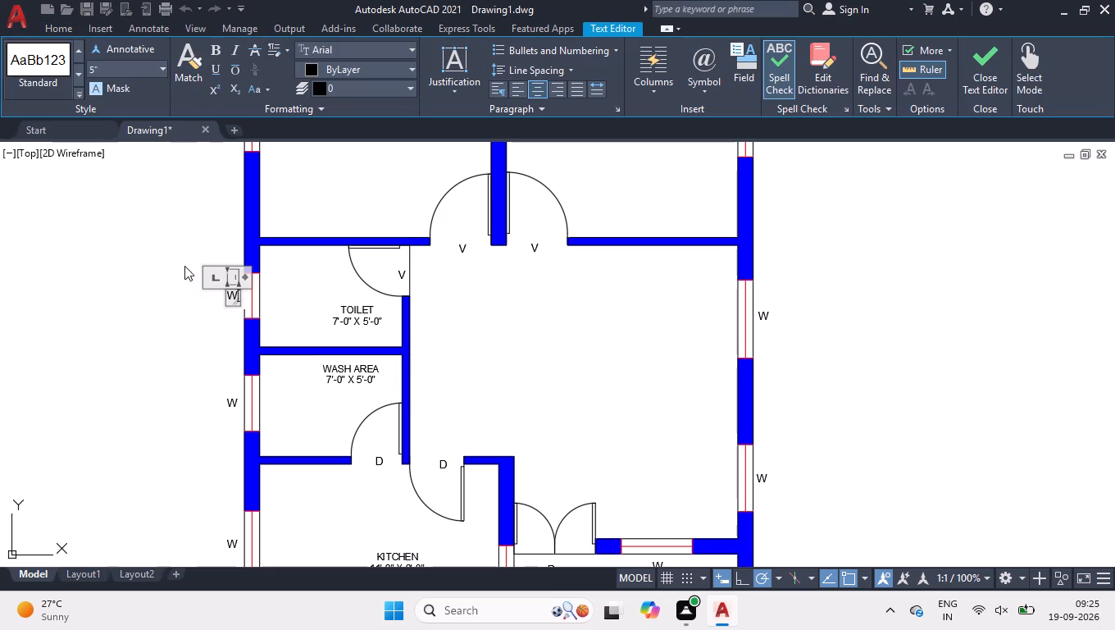
left_click(175, 260)
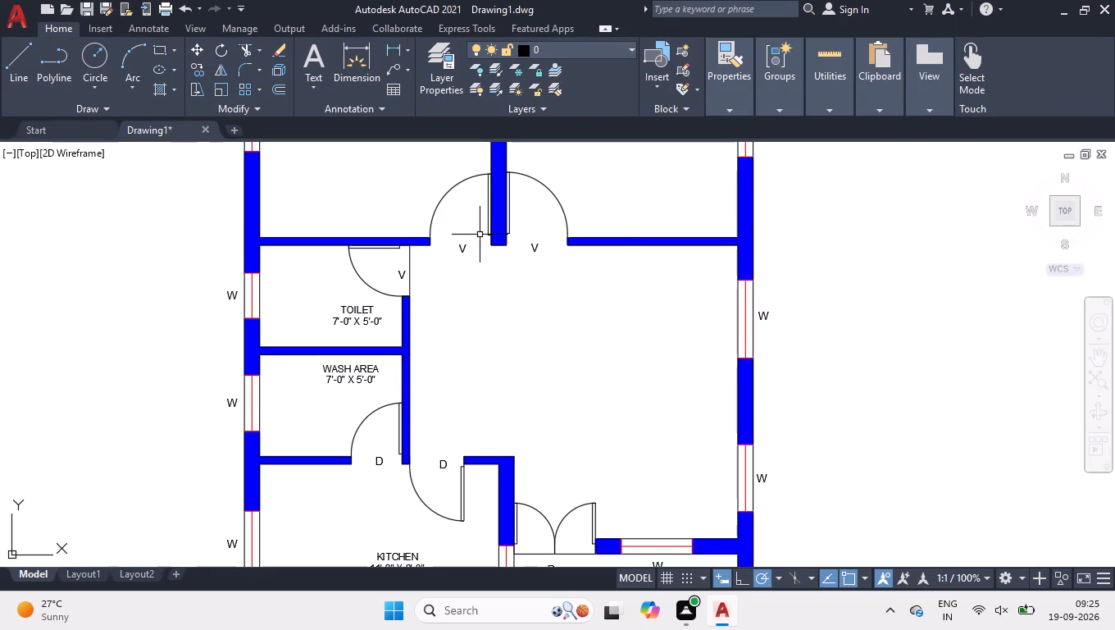
Change the V at the door opening of the 11'-0" X 12'-4" bedroom to W.
scroll(476, 232, "up", 2)
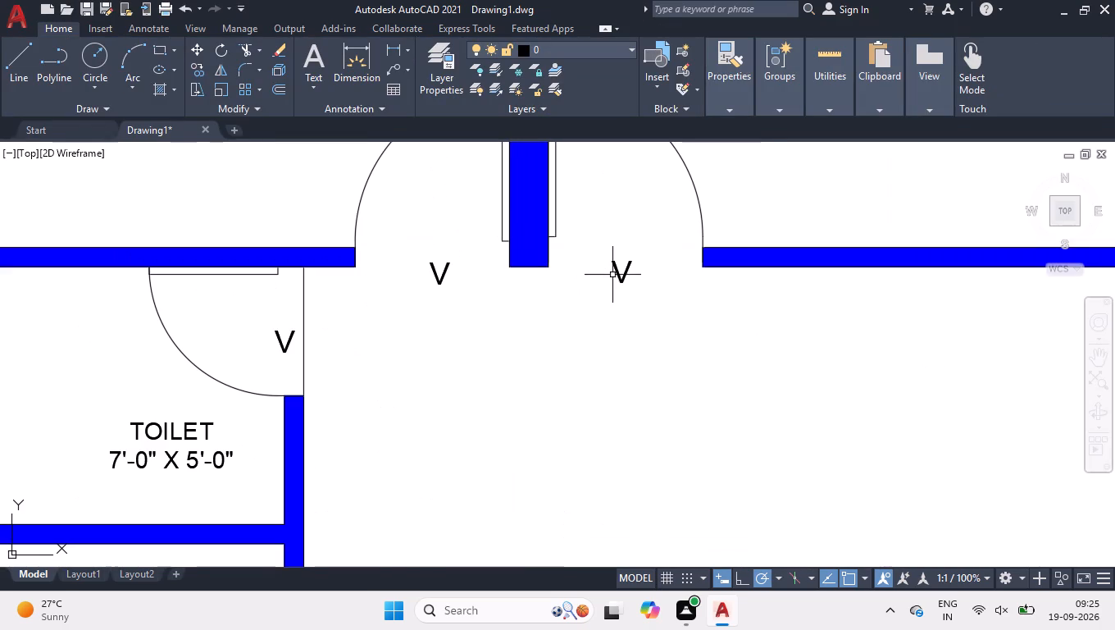
double_click(626, 272)
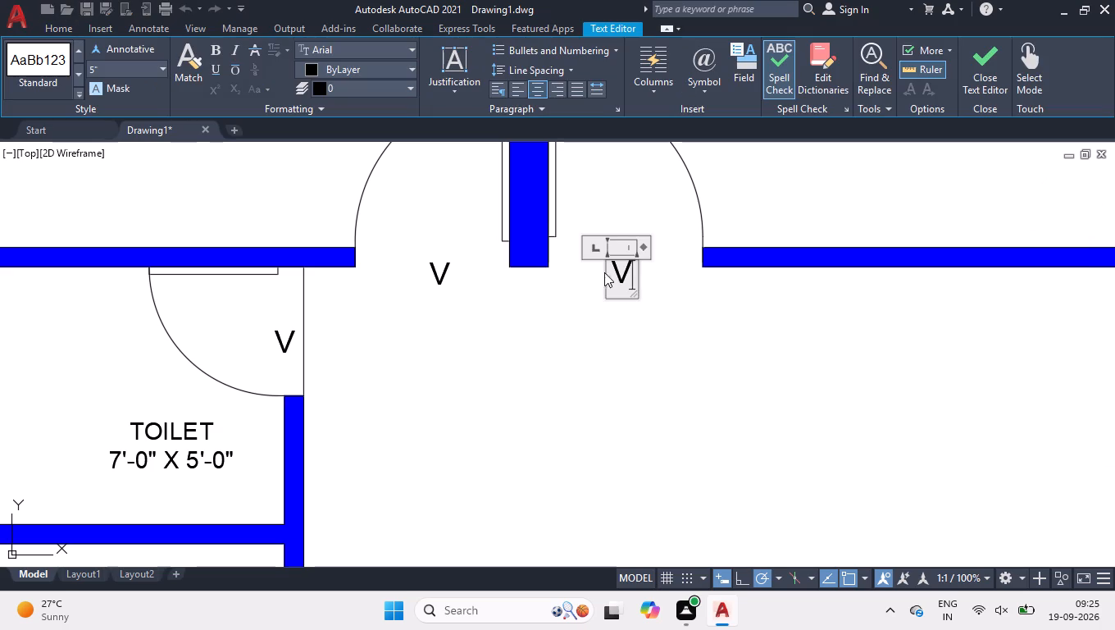
key("ctrl+a")
key("w")
left_click(507, 294)
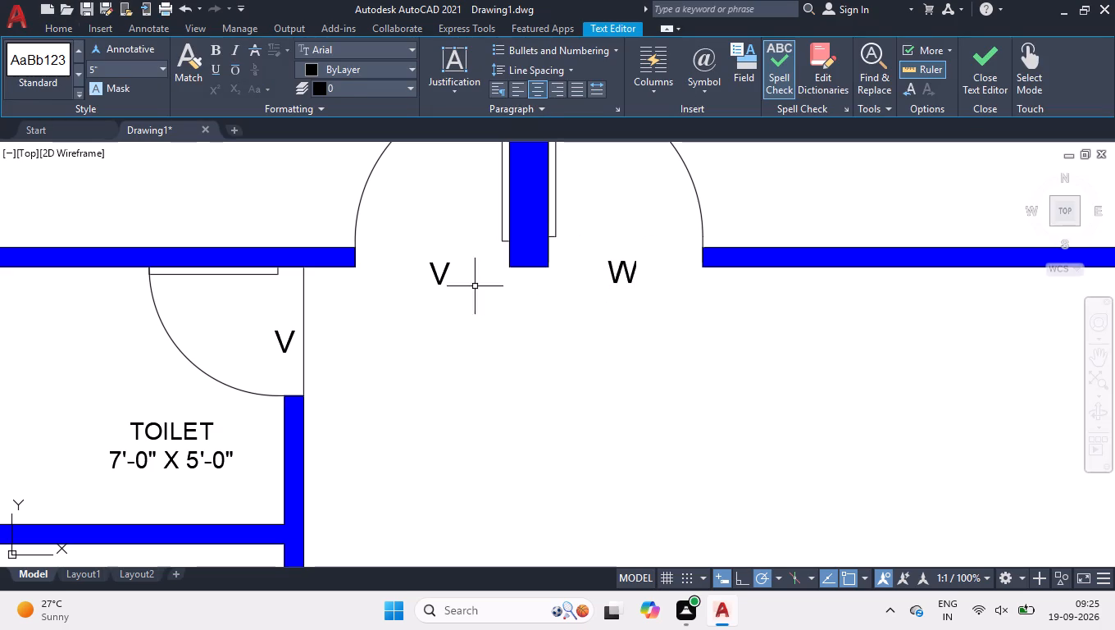
Change the V at the door opening of the 11'-9" X 12'-4" bedroom to D.
double_click(441, 274)
key("ctrl+a")
key("w")
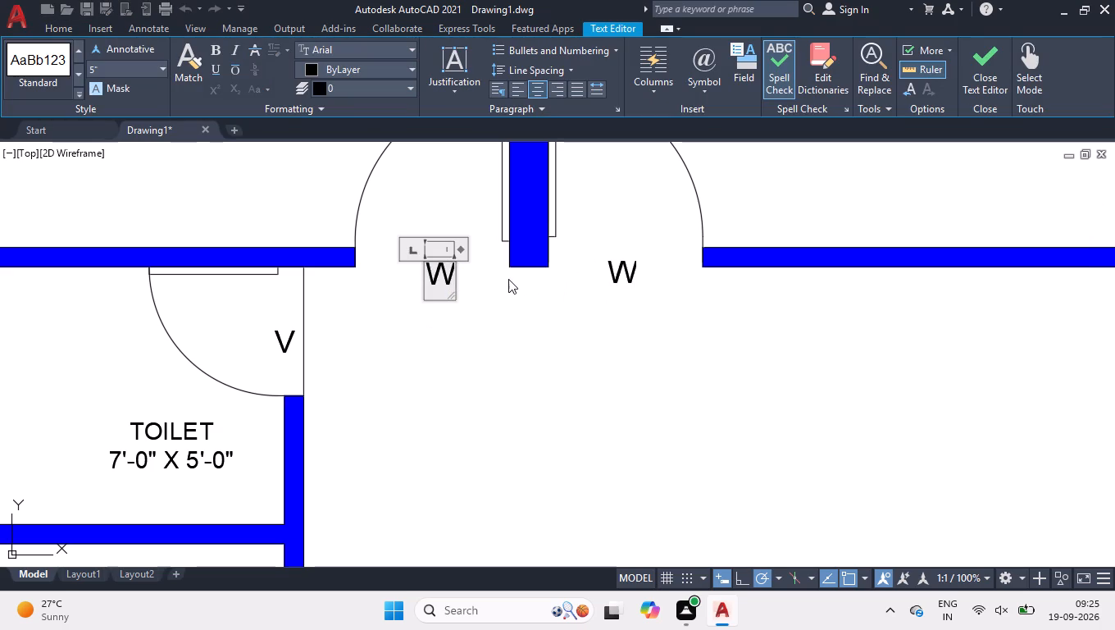
key("ctrl+a")
key("d")
left_click(538, 309)
Change the W at the door opening of the 11'-0" X 12'-4" bedroom to D.
double_click(622, 276)
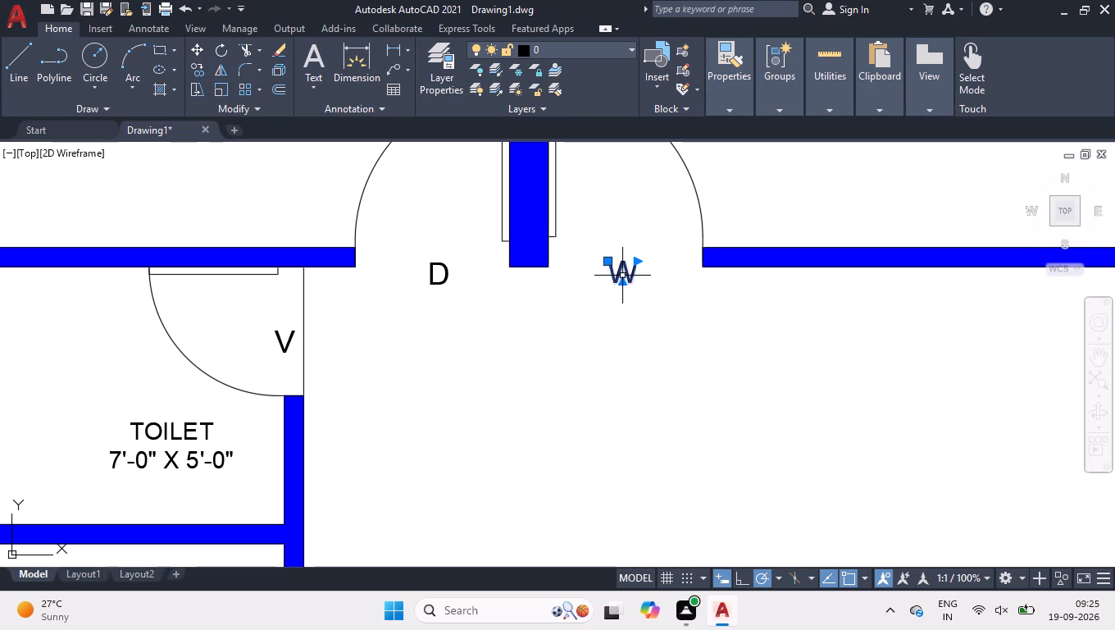
double_click(610, 270)
key("ctrl+a")
key("d")
left_click(503, 340)
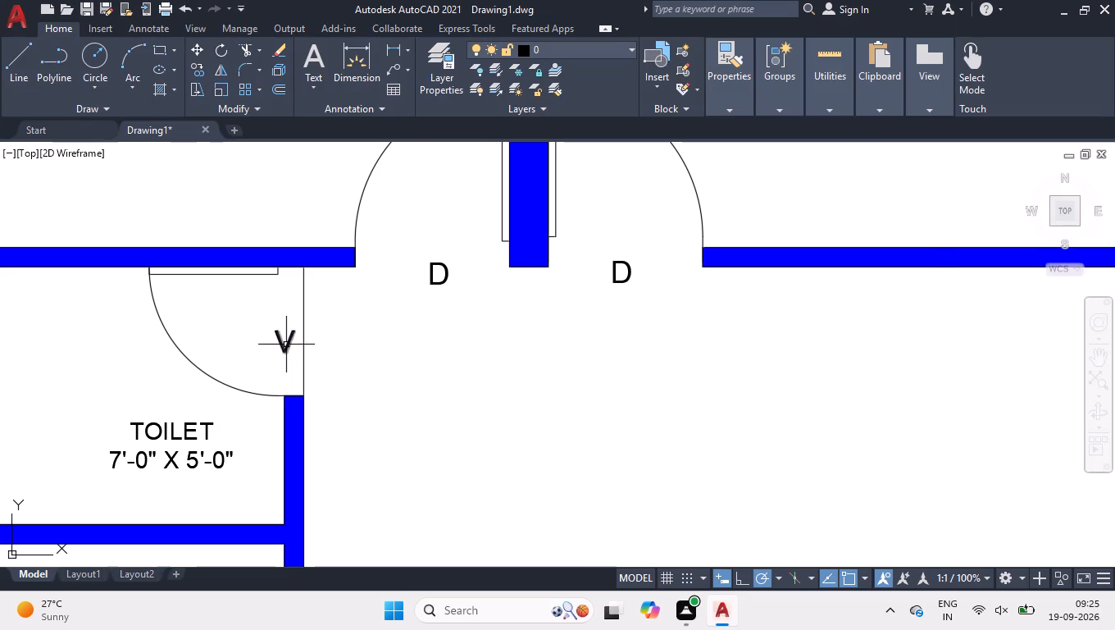
Change the V at the door of the 7'-0" X 5'-0" toilet to D.
double_click(286, 343)
key("ctrl+a")
key("d")
left_click(462, 386)
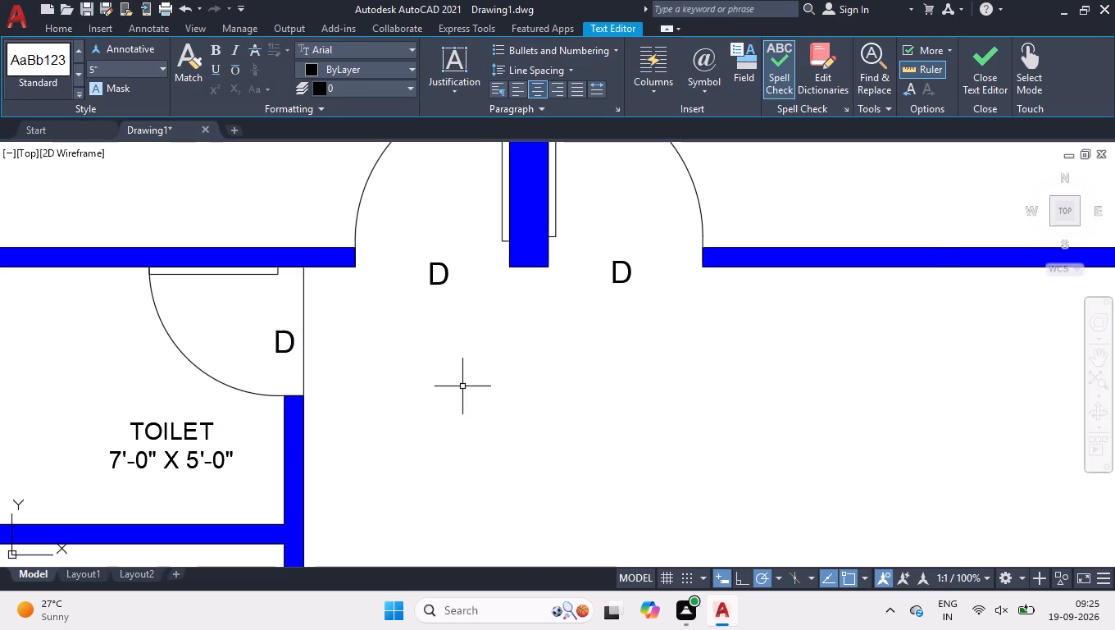
Change the V at the door of the 6'8" X 5'-0" toilet to D.
scroll(444, 367, "down", 4)
scroll(504, 347, "up", 2)
scroll(504, 346, "down", 2)
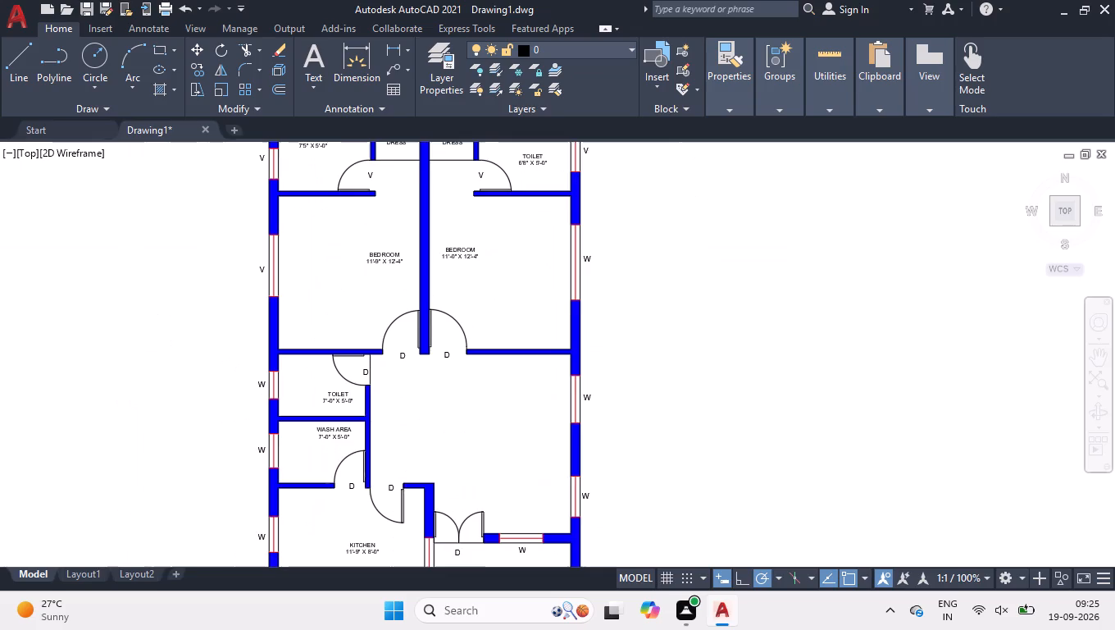
scroll(482, 205, "up", 2)
scroll(395, 281, "up", 1)
double_click(555, 308)
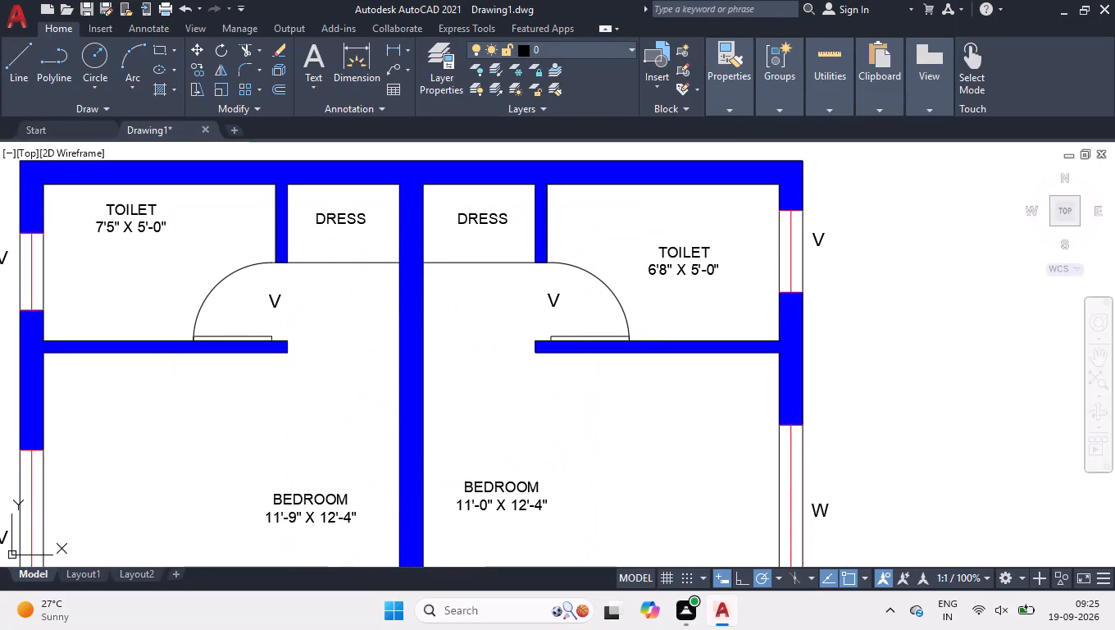
key("ctrl+a")
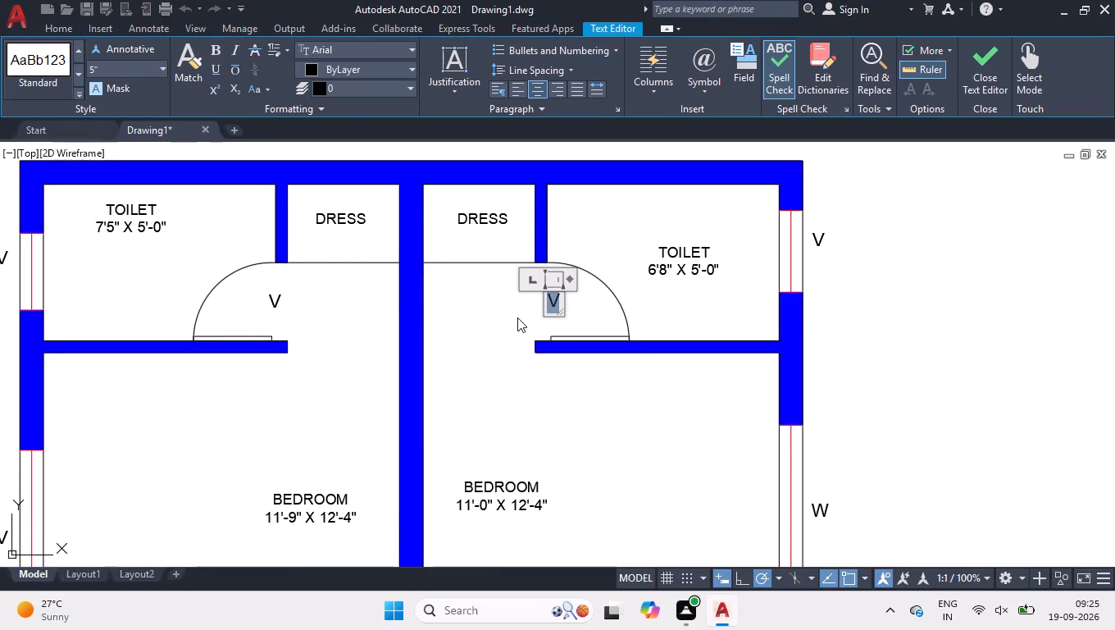
key("d")
left_click(346, 310)
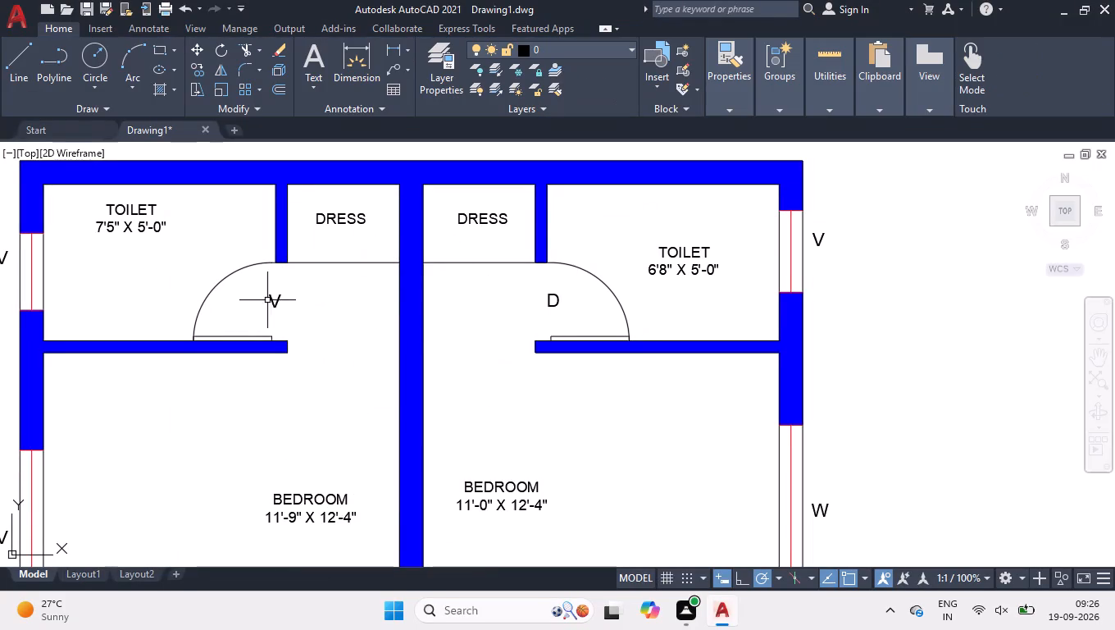
Change the V at the door of the 7'5" X 5'-0" toilet to D.
double_click(271, 299)
key("ctrl+a")
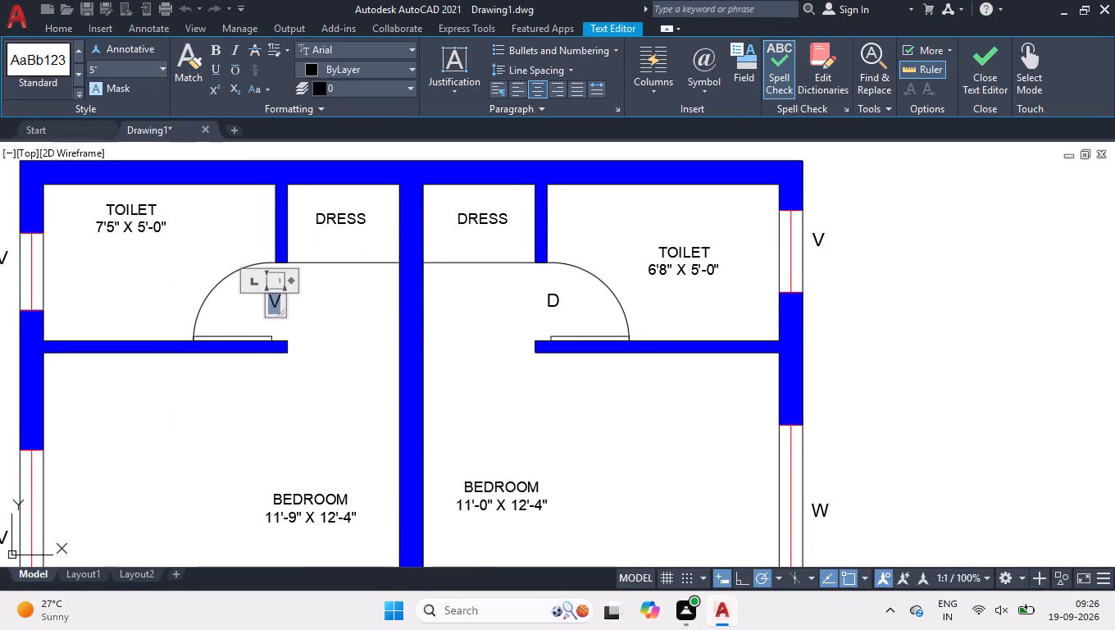
key("d")
left_click(275, 397)
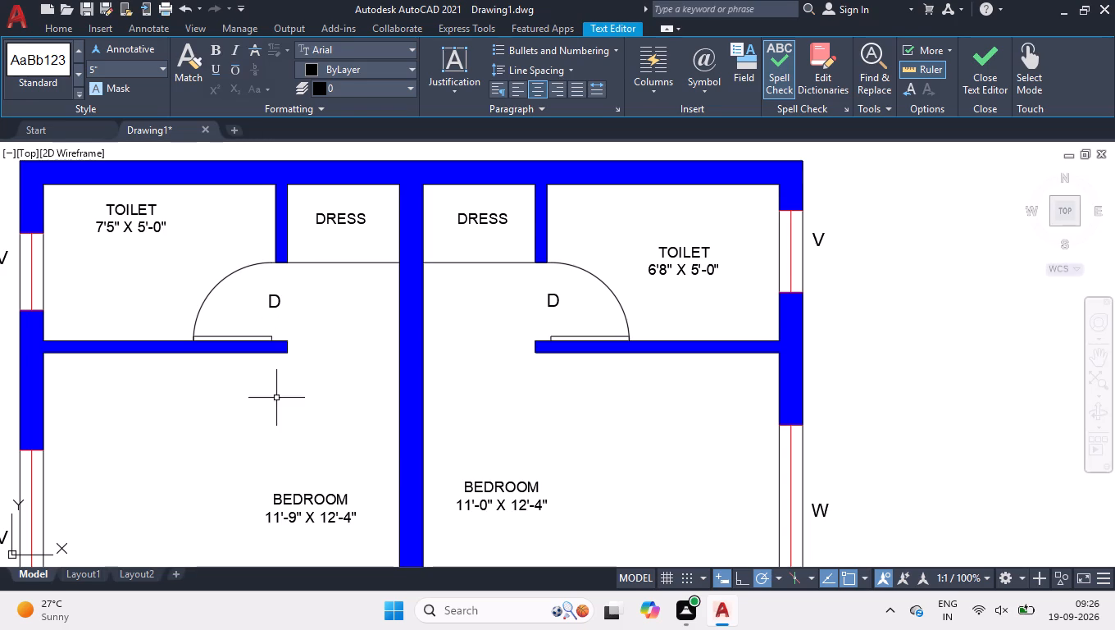
Hatch both DRESS areas with the ANSI31 pattern in colour 8.
scroll(329, 180, "up", 1)
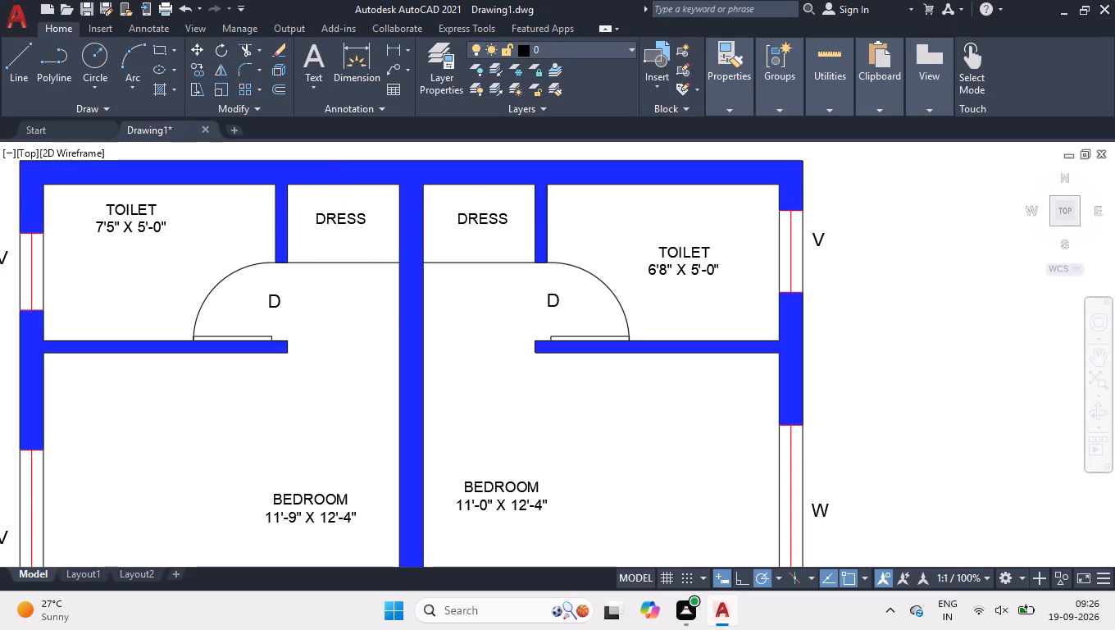
left_click(154, 88)
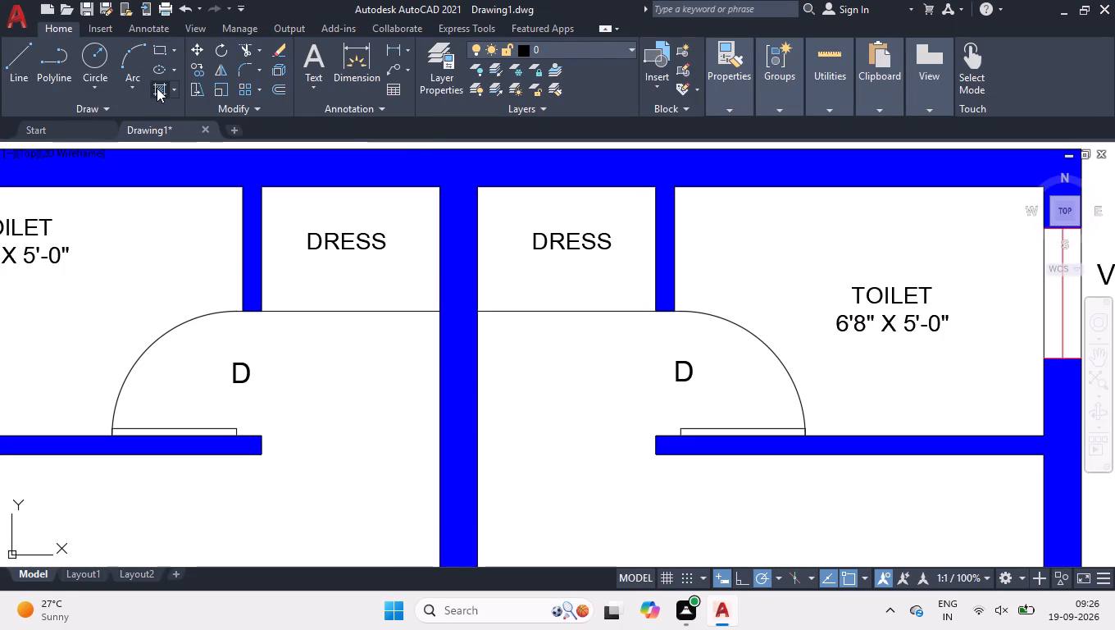
left_click(285, 74)
left_click(422, 76)
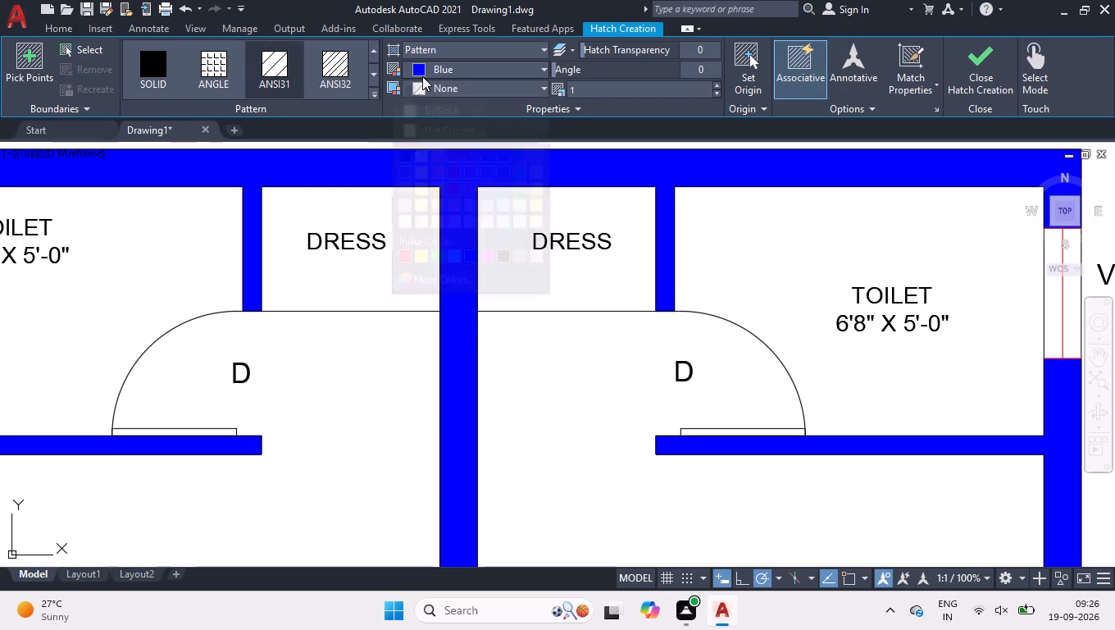
left_click(519, 252)
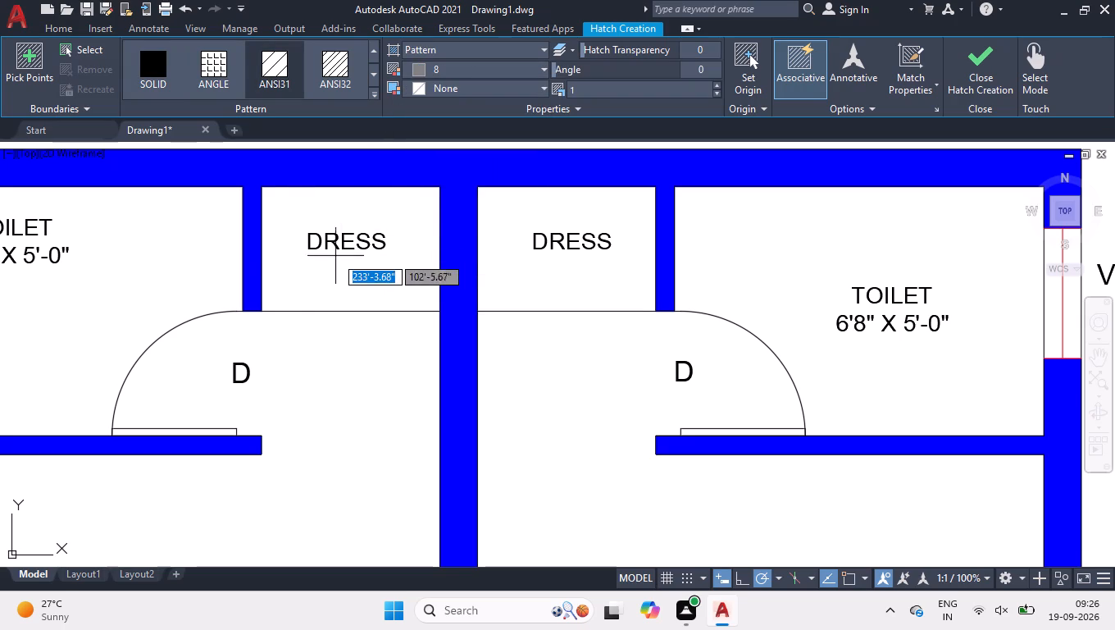
left_click(335, 263)
left_click(589, 289)
key("Return")
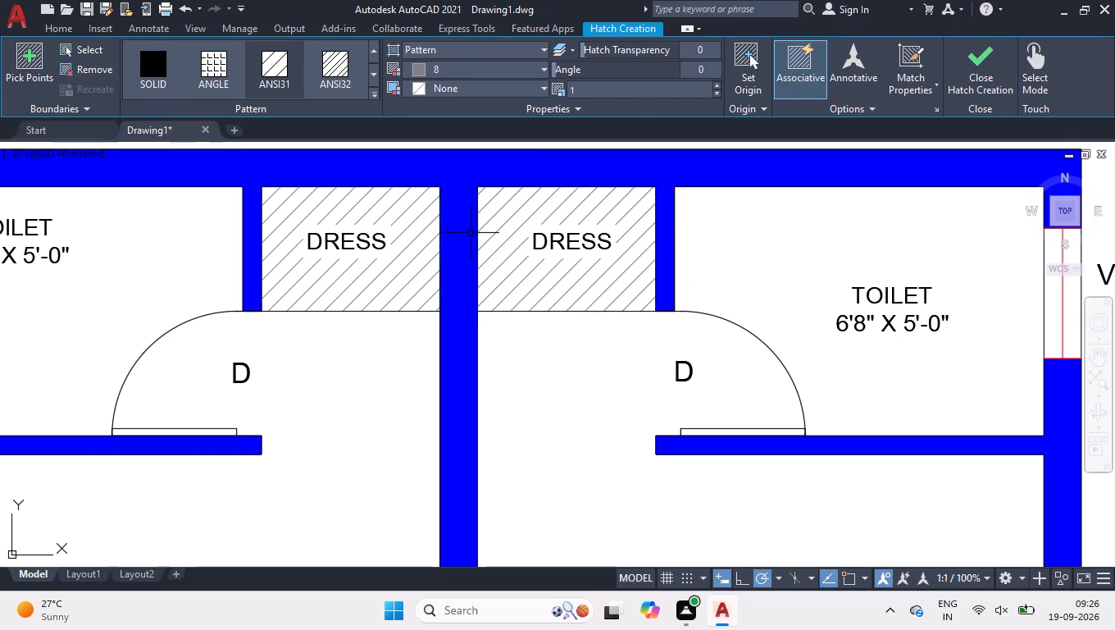
With Ortho on, add a linear dimension of the plan's overall width, placed just outside the north wall.
left_click(1061, 207)
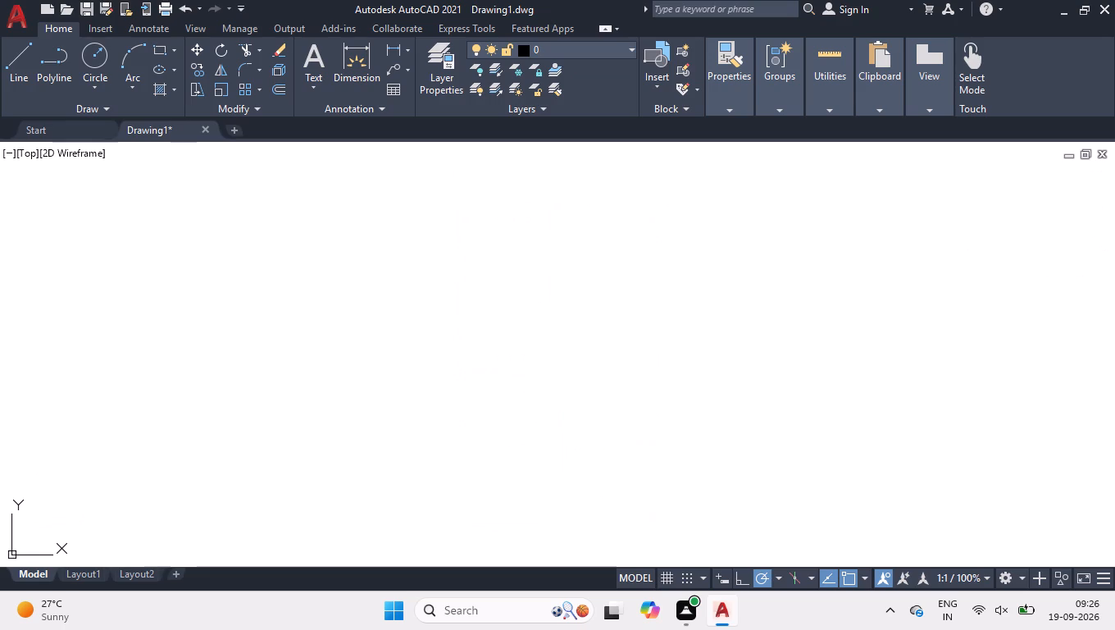
scroll(543, 133, "up", 1)
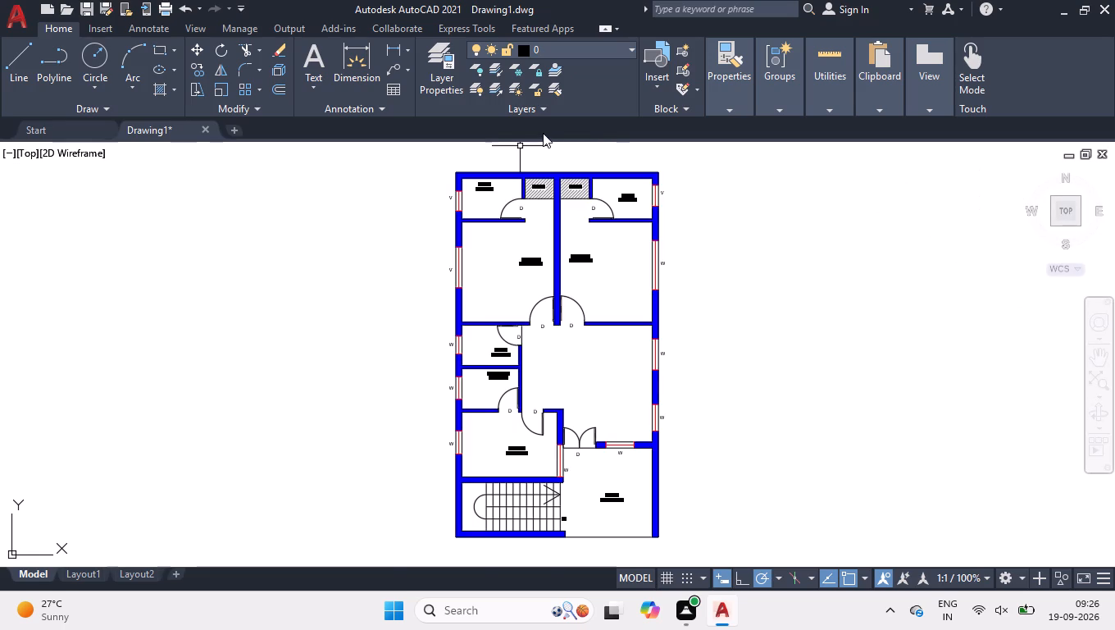
scroll(576, 153, "up", 3)
type("DLI")
key("Return")
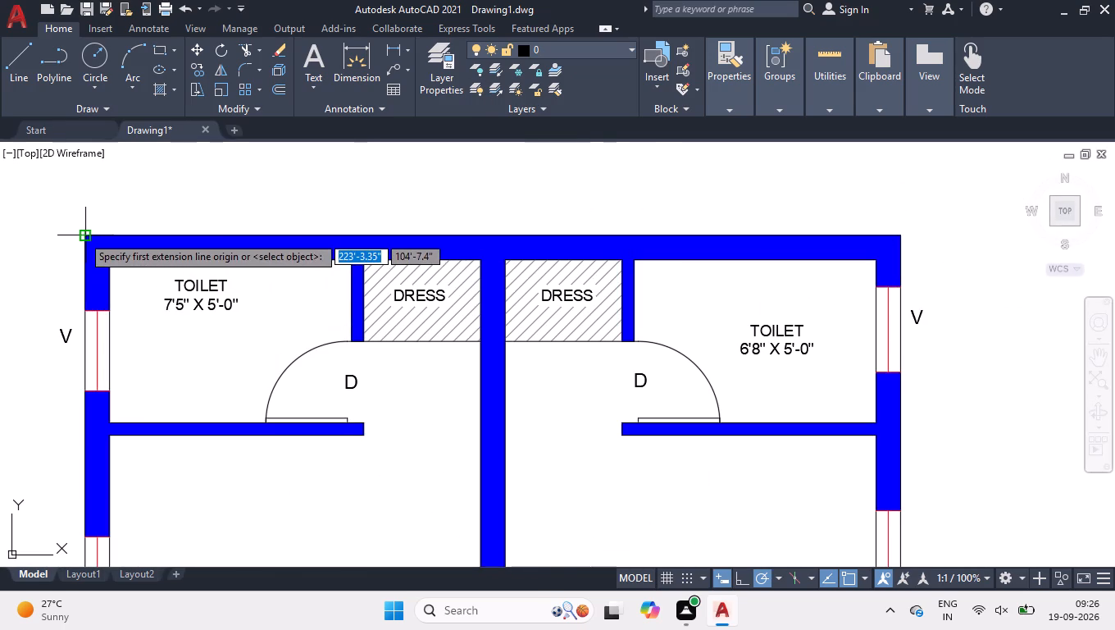
left_click(82, 235)
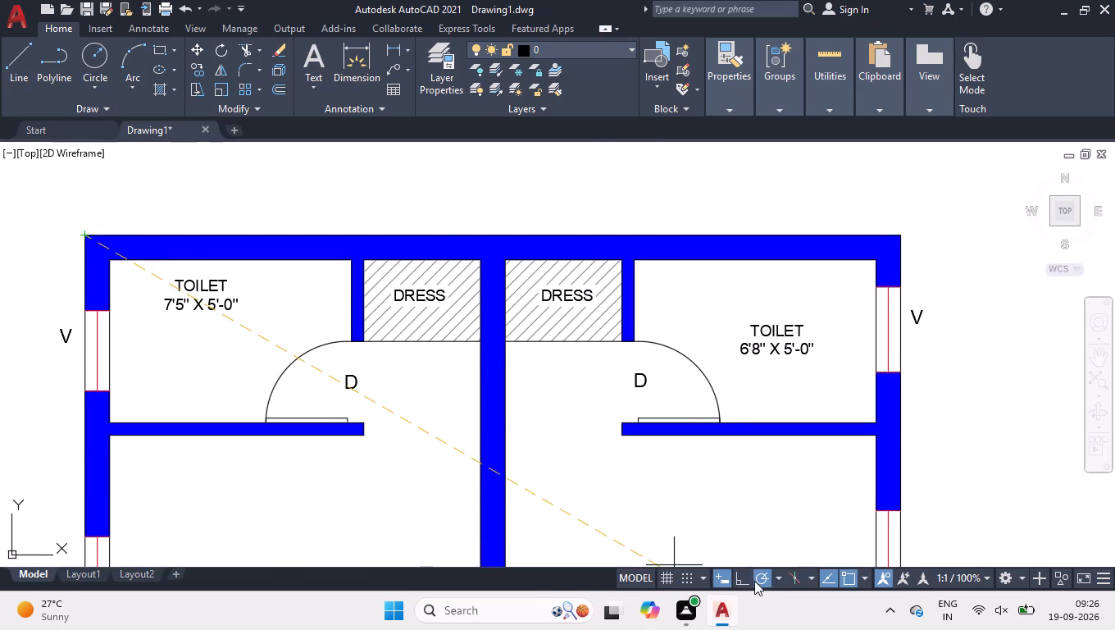
left_click(741, 583)
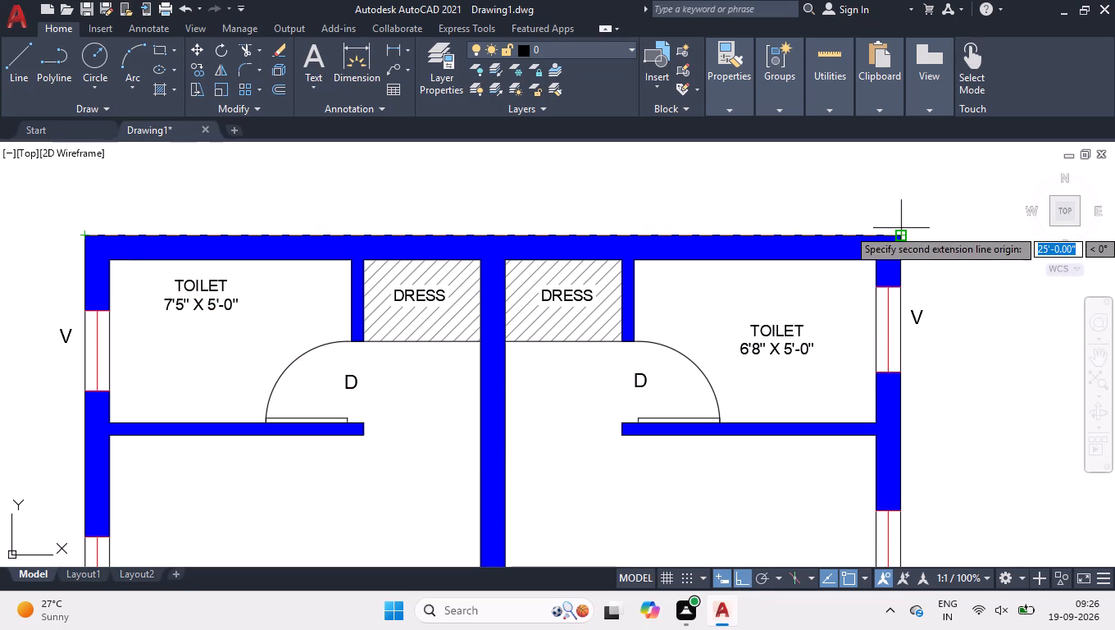
left_click(901, 231)
left_click(909, 206)
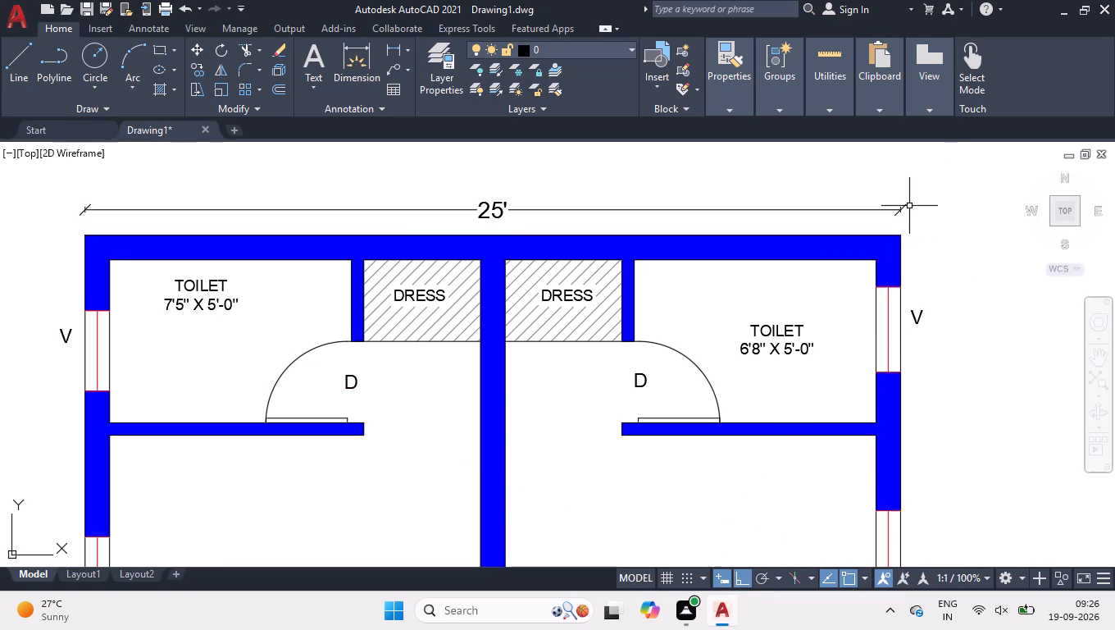
Add a linear dimension of the plan's overall length between the east wall's outer corners, placed outside the east window labels.
key("space")
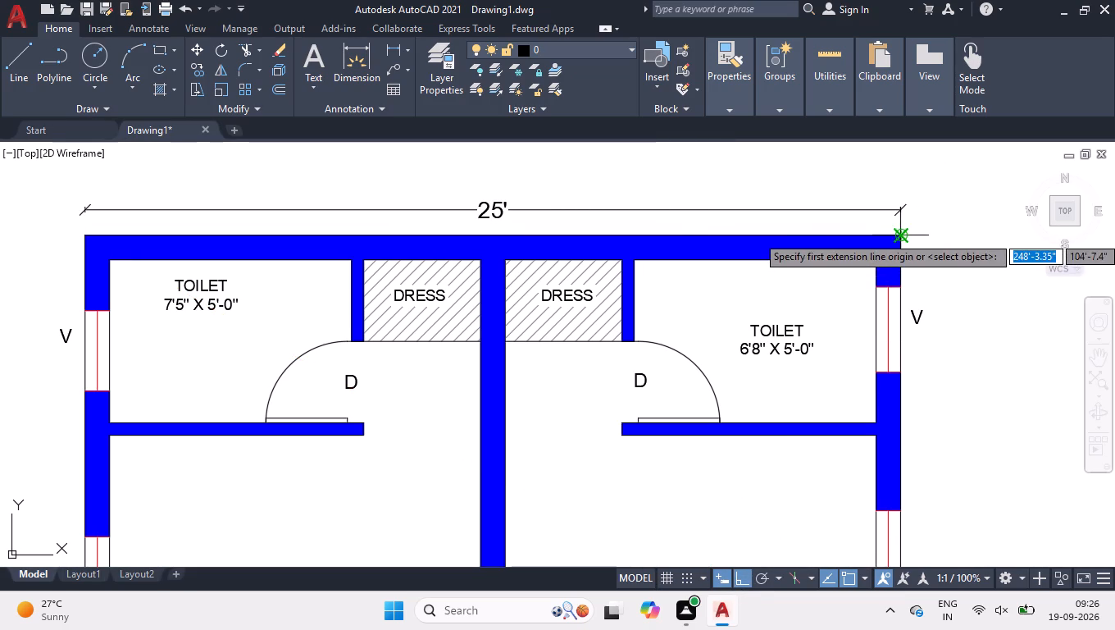
left_click(900, 235)
scroll(852, 185, "down", 3)
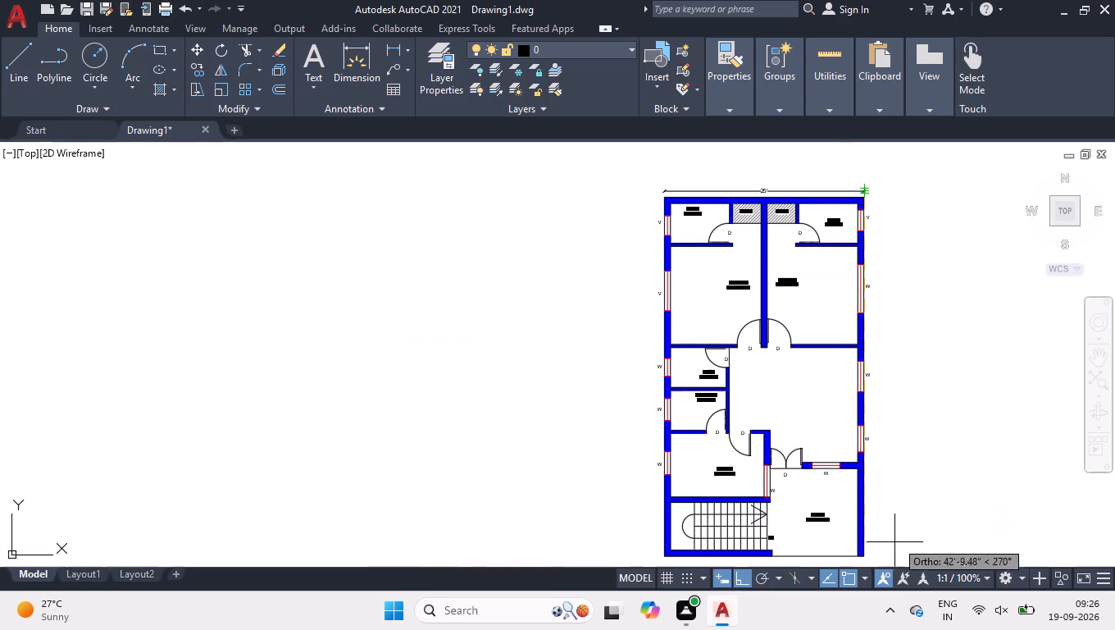
scroll(873, 554, "up", 2)
left_click(842, 559)
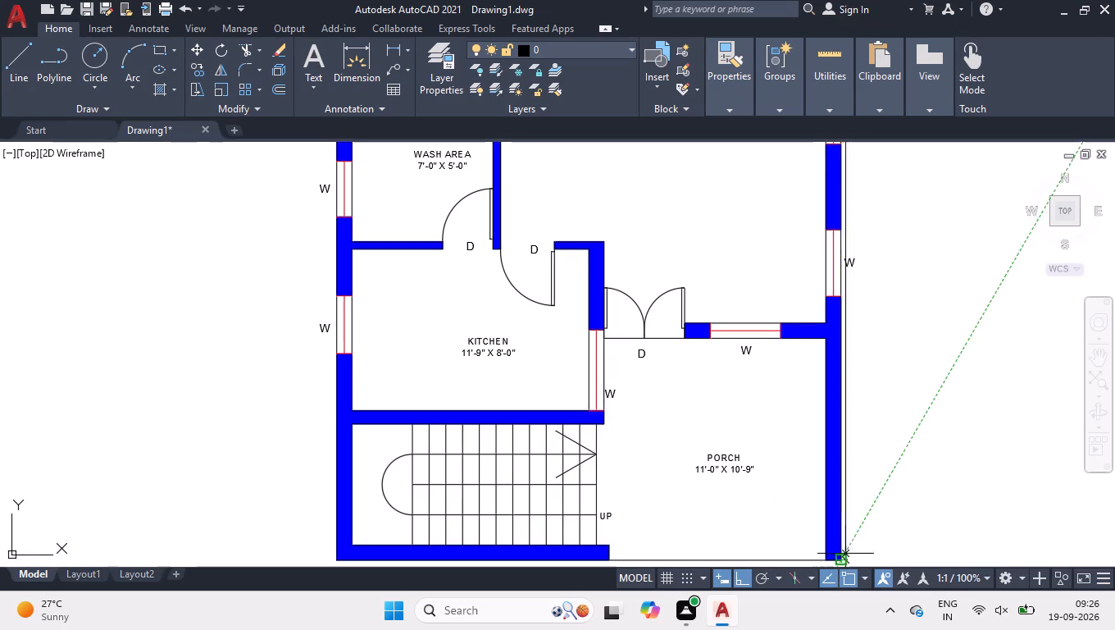
scroll(847, 405, "down", 3)
scroll(865, 282, "up", 4)
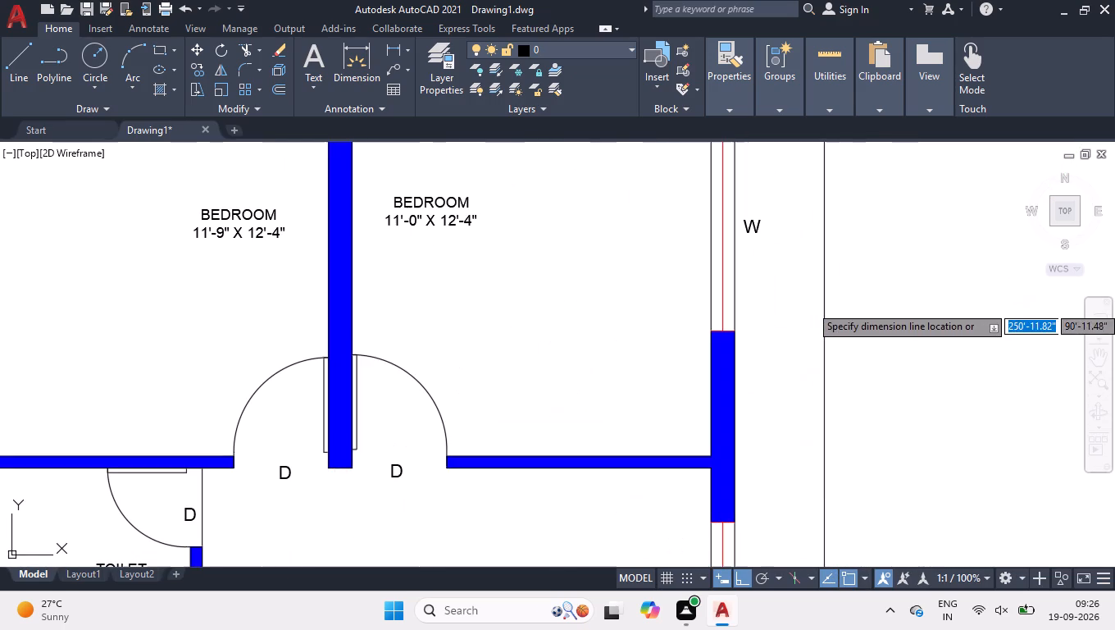
scroll(823, 309, "down", 1)
left_click(805, 419)
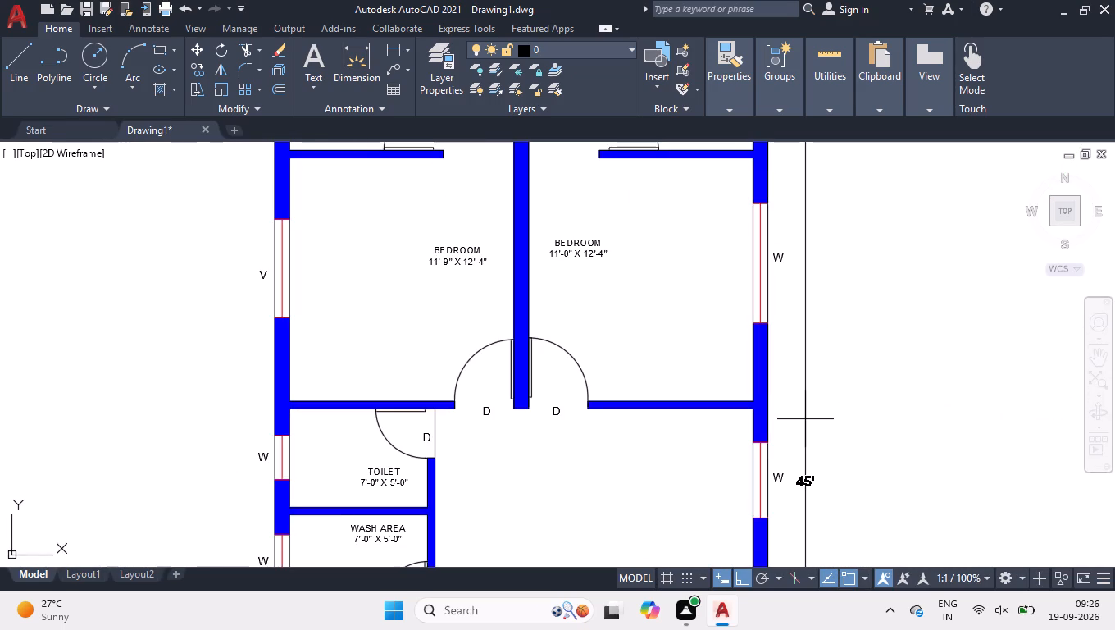
scroll(497, 299, "down", 1)
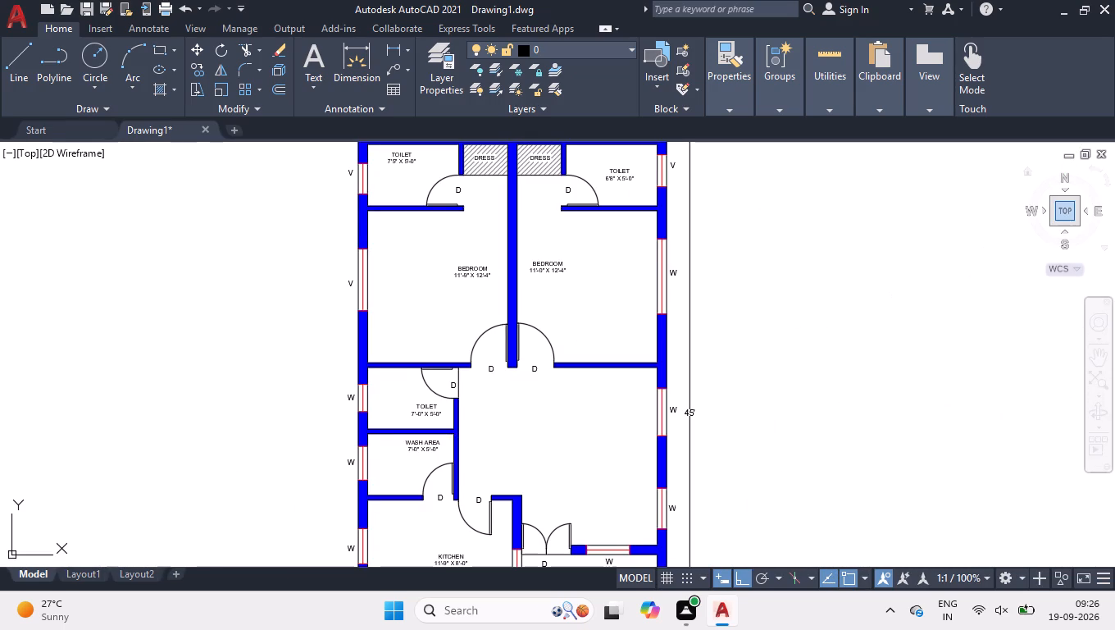
Open Layout1 and delete its existing viewport.
left_click(1064, 214)
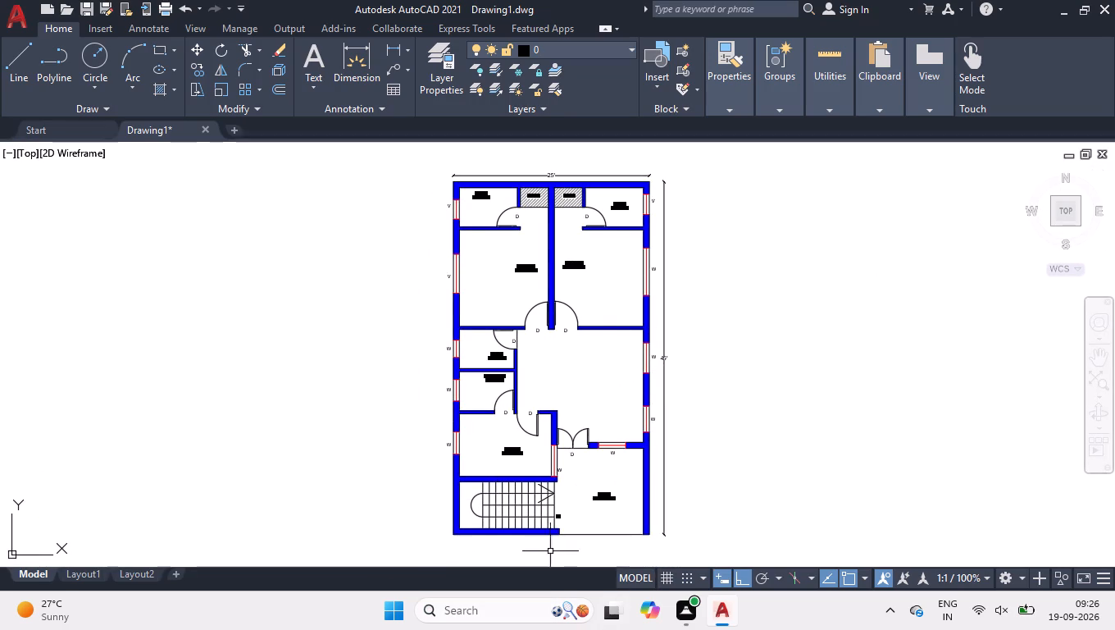
left_click(71, 578)
left_click(325, 422)
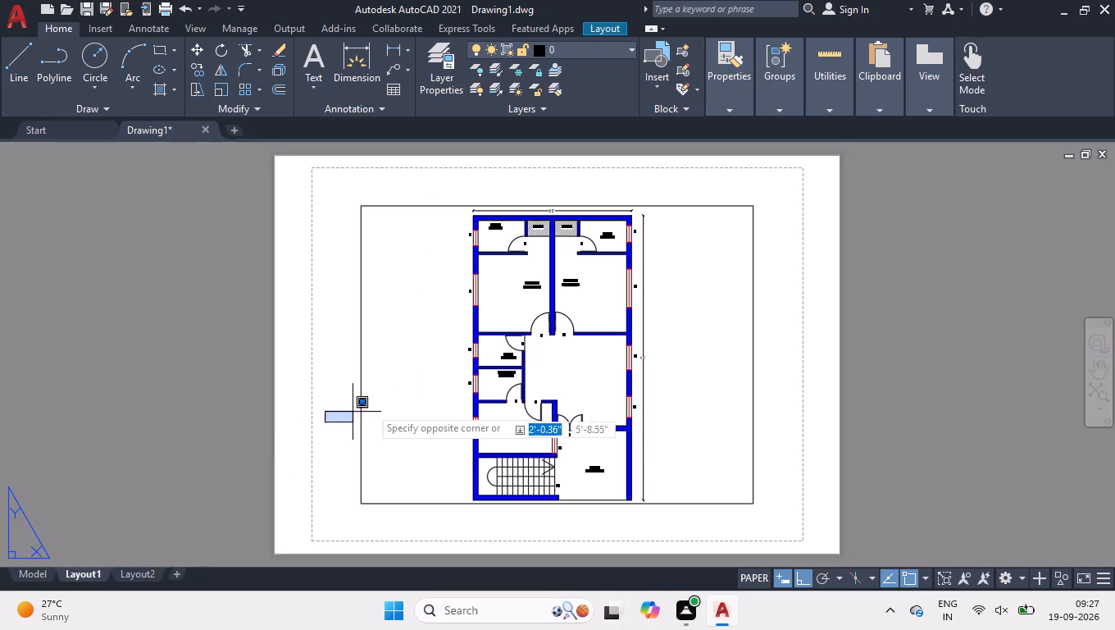
left_click(386, 401)
left_click(398, 376)
left_click(294, 423)
key("Delete")
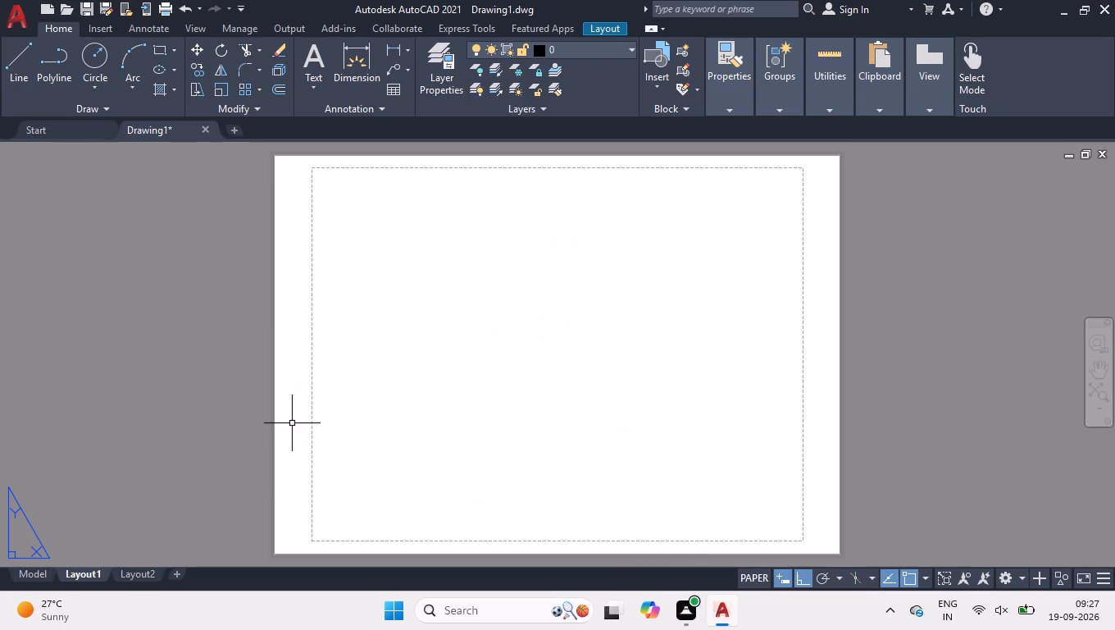
Modify Layout1's page setup to use the DWG To PDF.pc3 plotter.
right_click(66, 573)
left_click(127, 446)
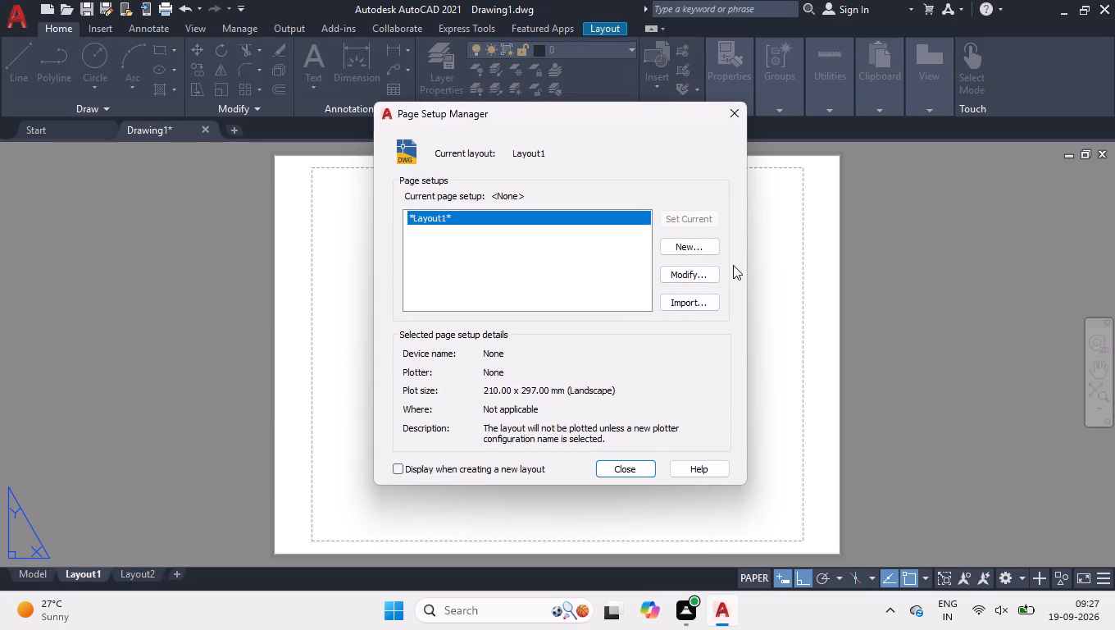
left_click(711, 263)
left_click(708, 271)
left_click(446, 191)
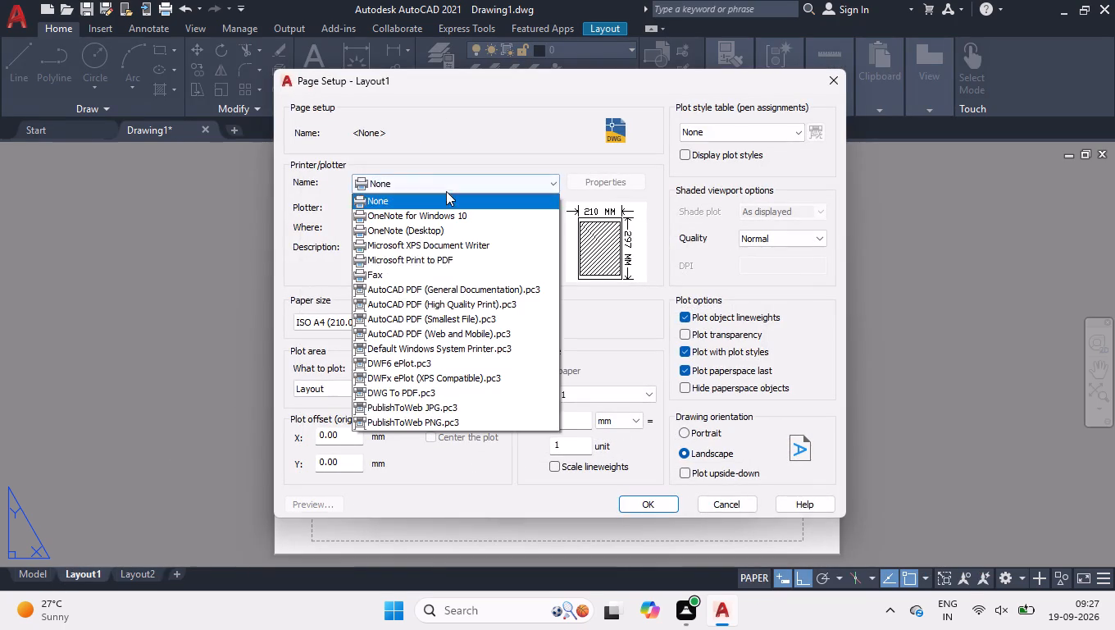
left_click(407, 399)
Set Layout1's paper size to ISO full bleed A3 (420.00 x 297.00 MM) and the shaded viewport quality to Maximum.
left_click(432, 323)
scroll(392, 162, "up", 9)
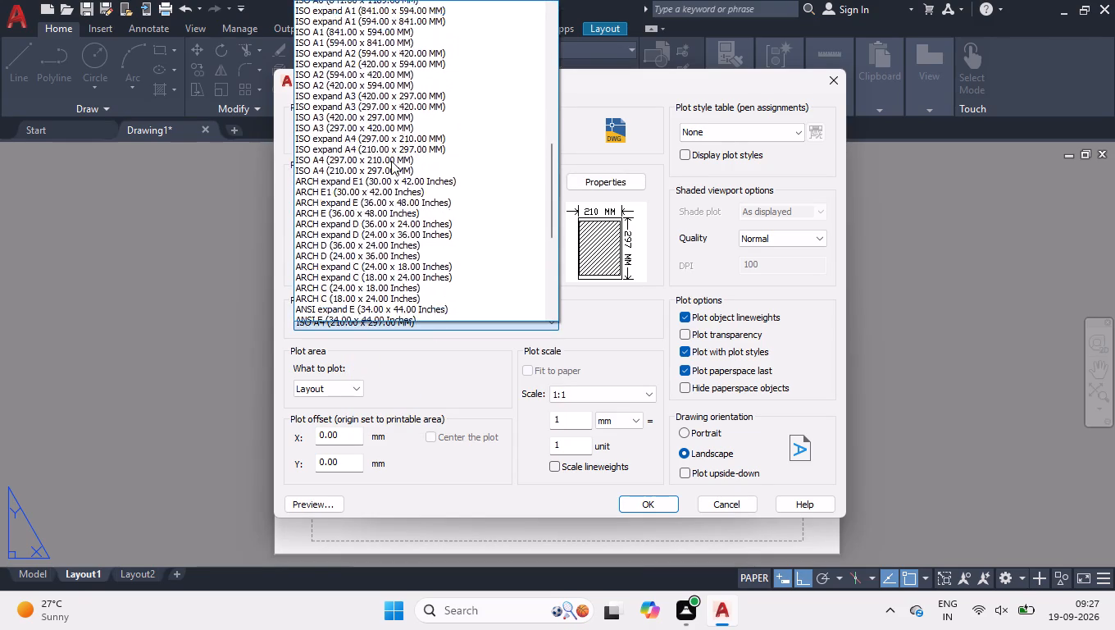
scroll(391, 161, "up", 18)
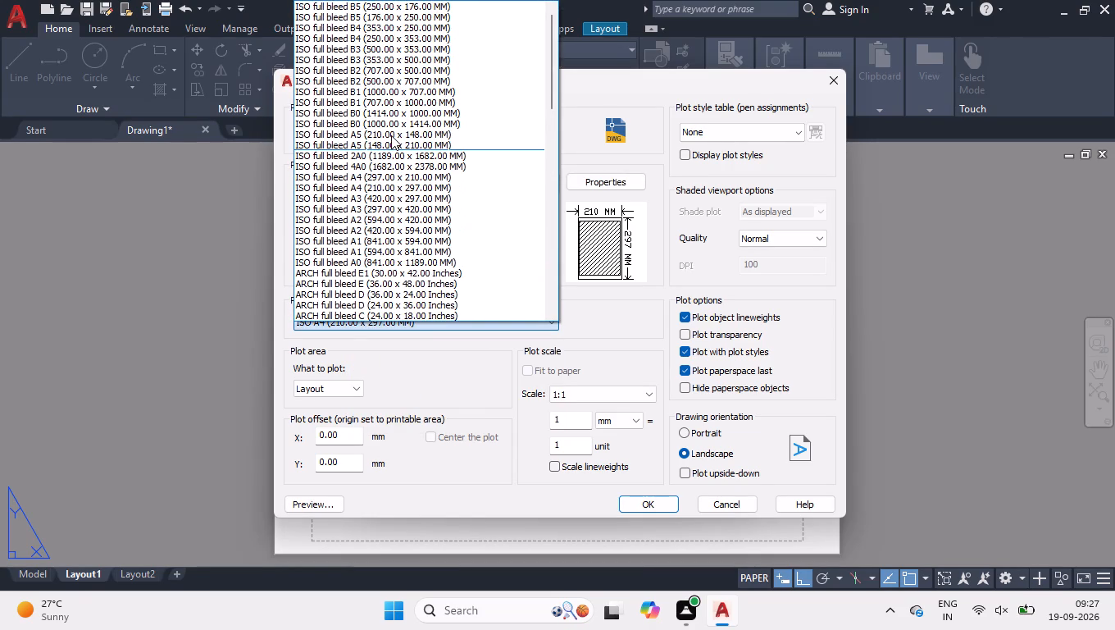
scroll(391, 135, "up", 2)
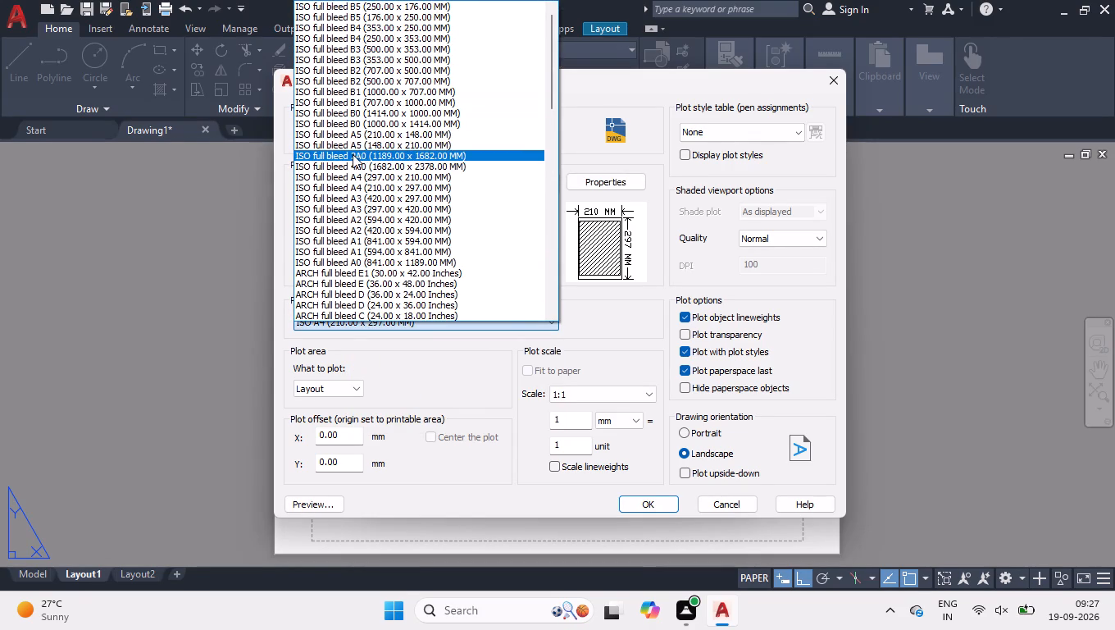
left_click(390, 201)
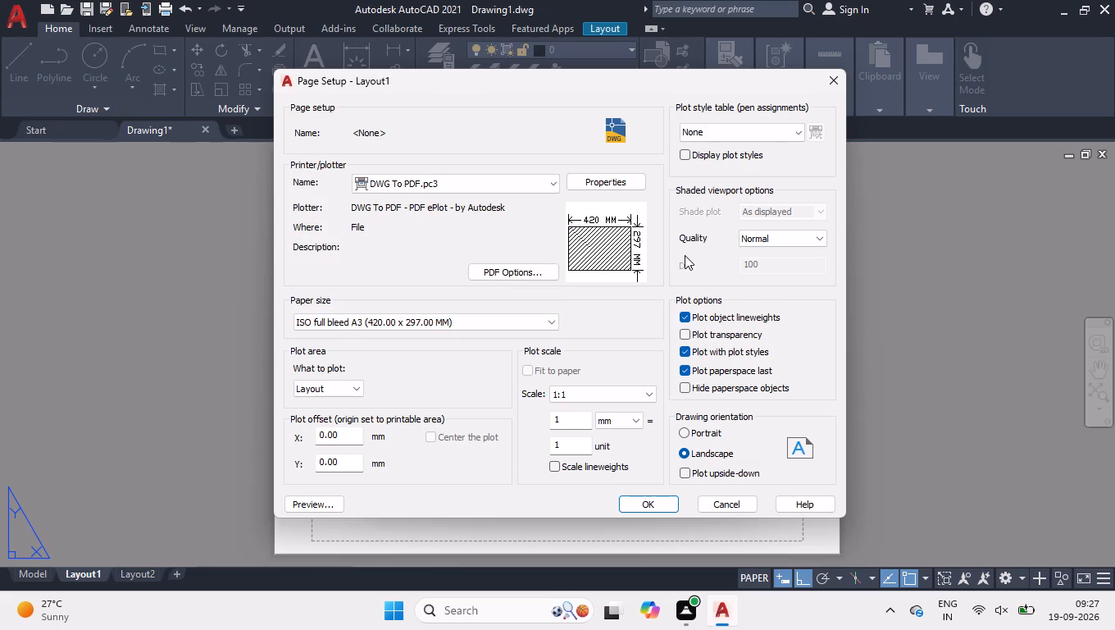
left_click(771, 238)
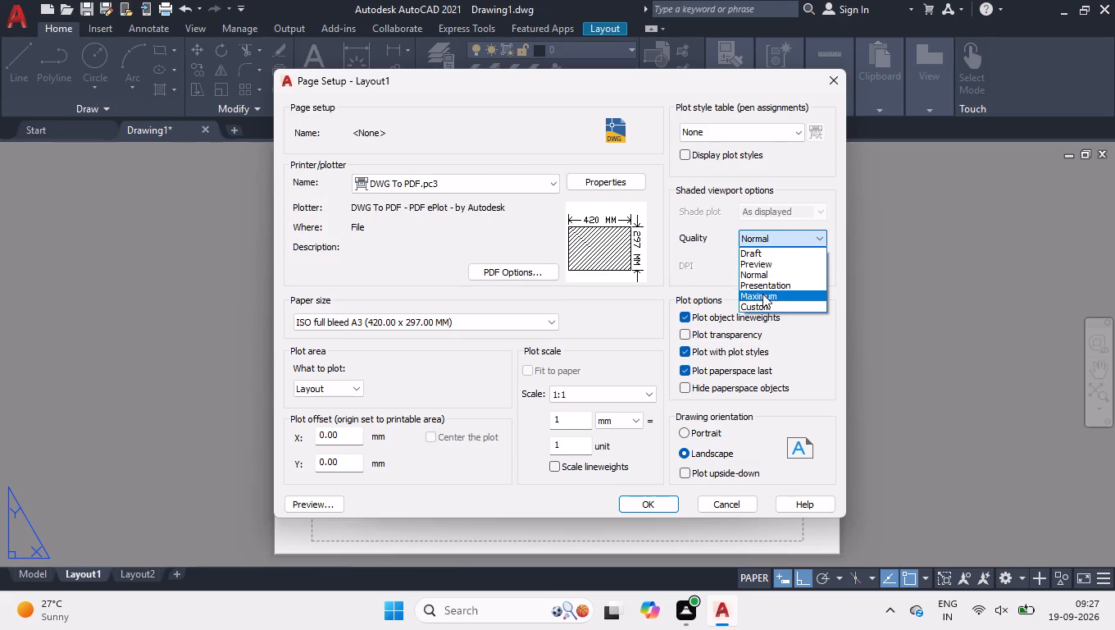
left_click(762, 294)
left_click(658, 498)
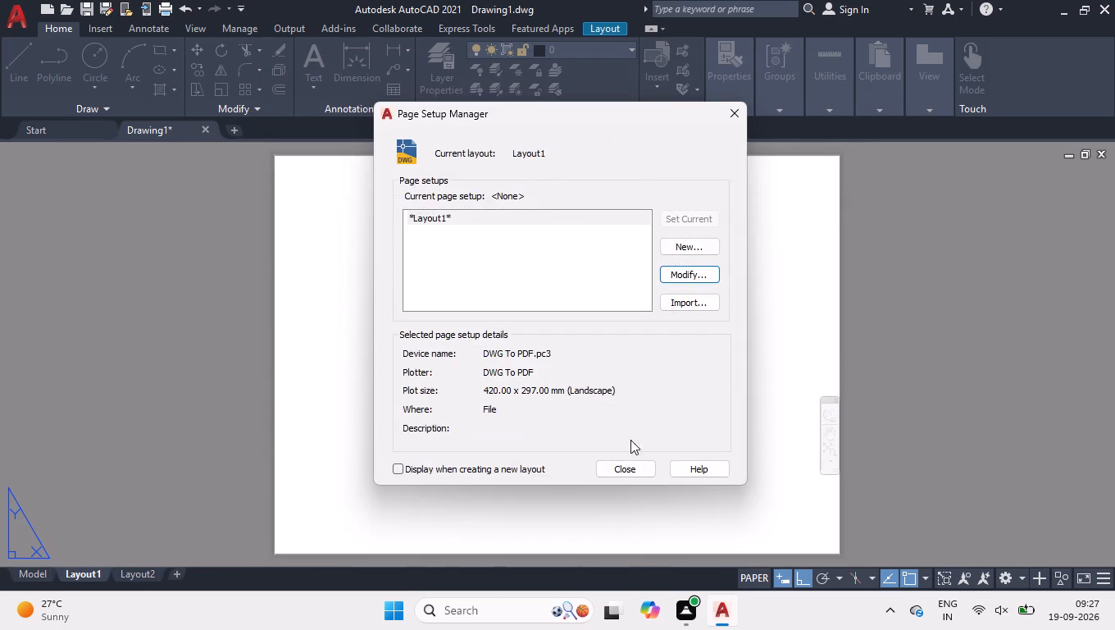
left_click(620, 463)
Create a layout viewport with MV from corner 0,0 to 420,297, covering the A3 sheet.
type("MV")
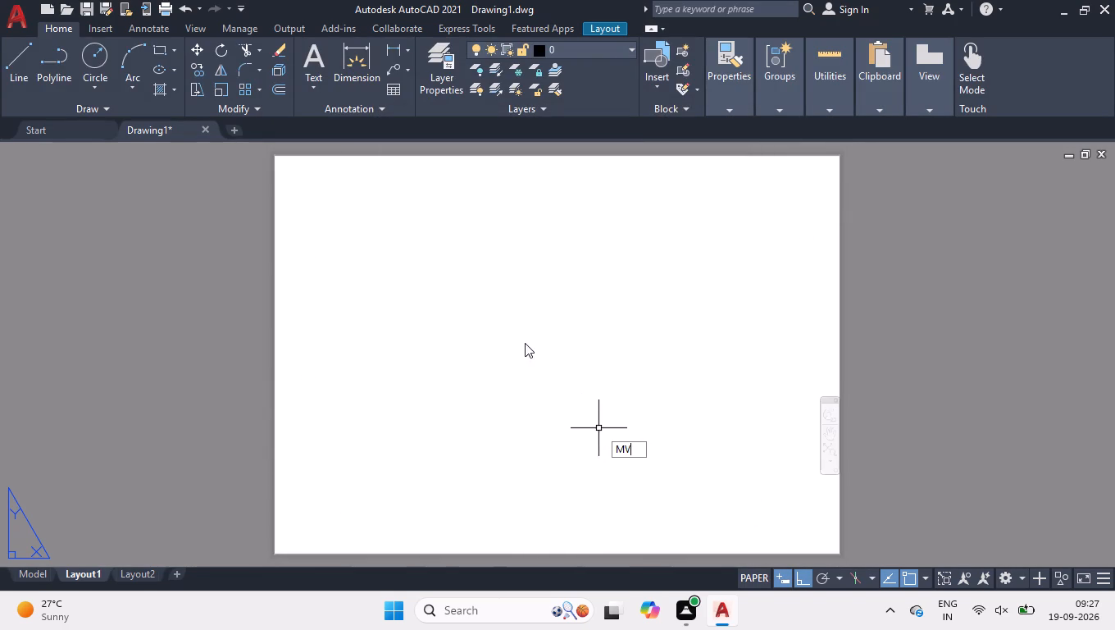
key("Return")
type("0,0")
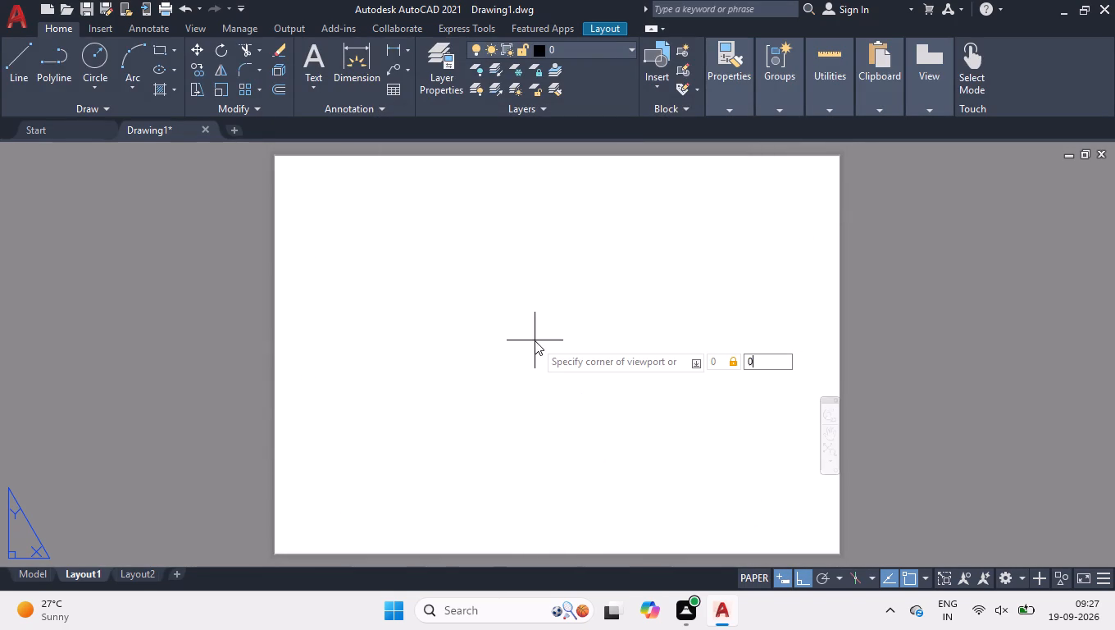
key("Return")
type("420,297")
key("Return")
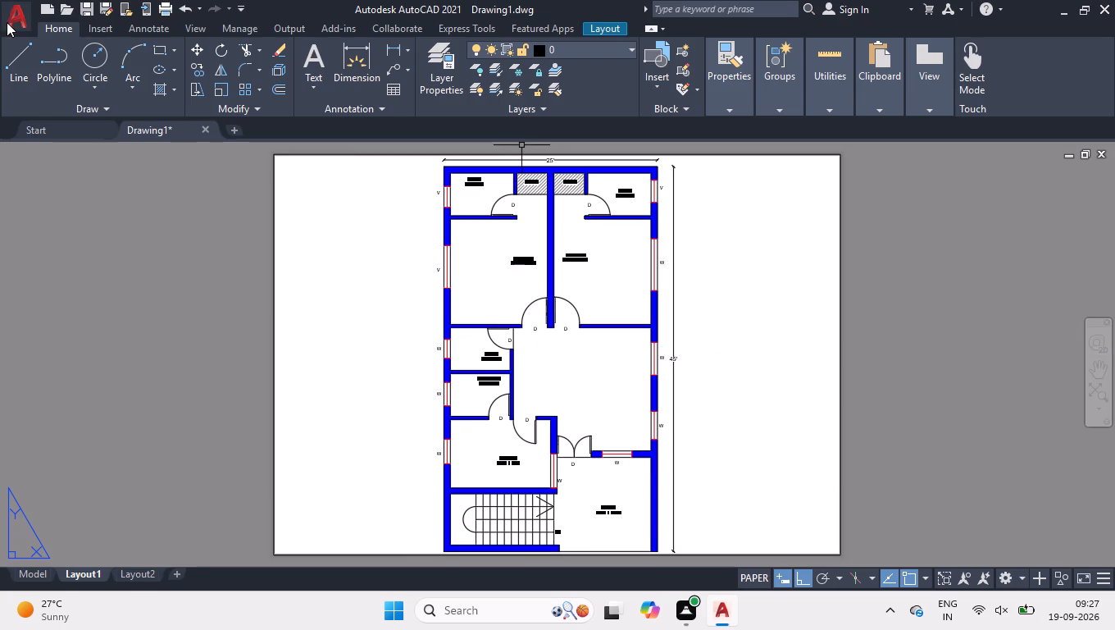
Export the current layout as a PDF named 19-9-1 on the Desktop.
left_click(9, 21)
left_click(38, 281)
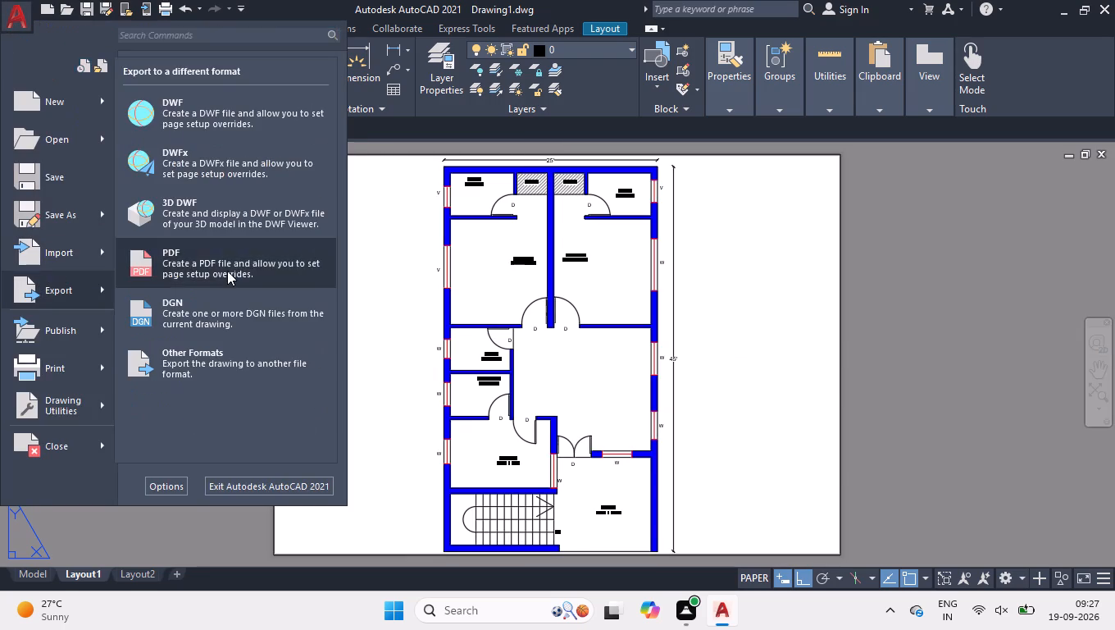
left_click(227, 271)
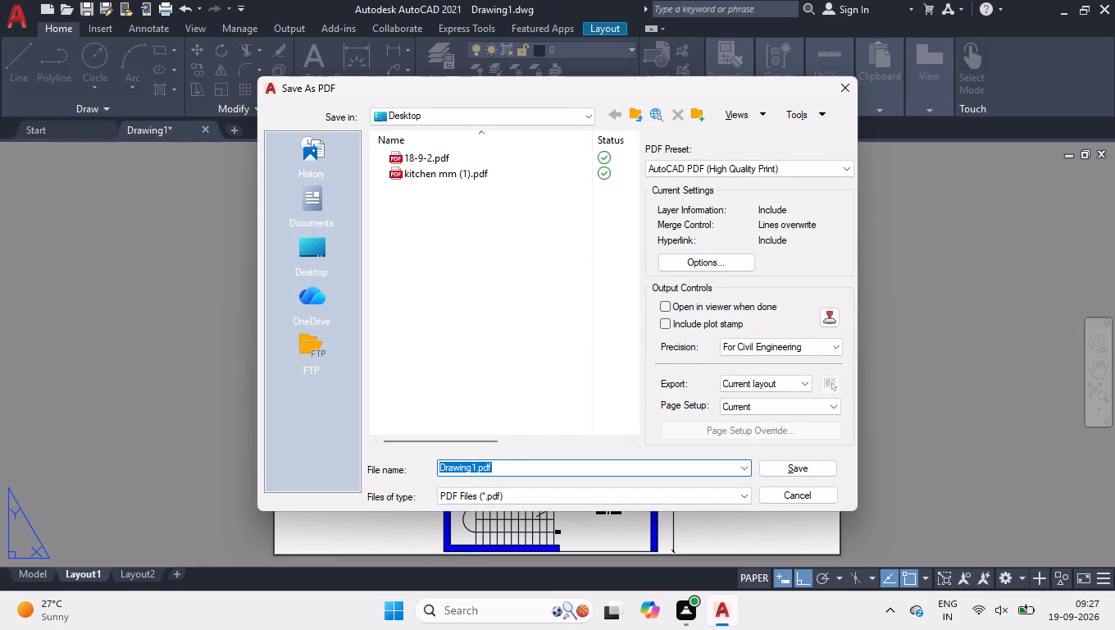
type("19-")
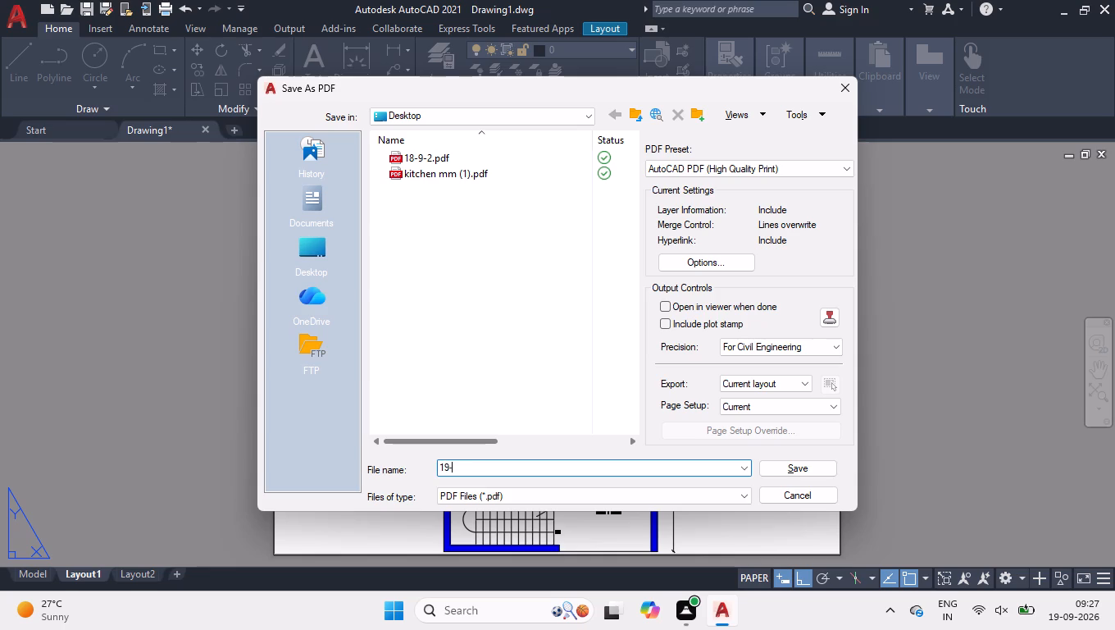
type("9-")
key("1")
key("Return")
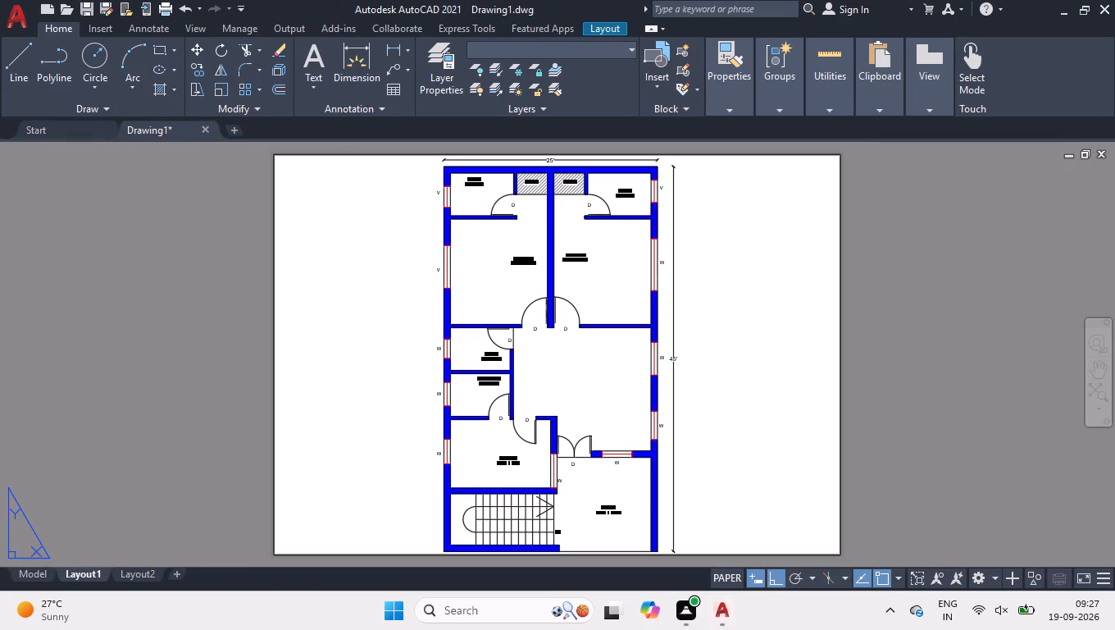
Return to model space and quit the program, saving the drawing as 19-9-1 in the Documents folder.
left_click(31, 575)
key("ctrl+q")
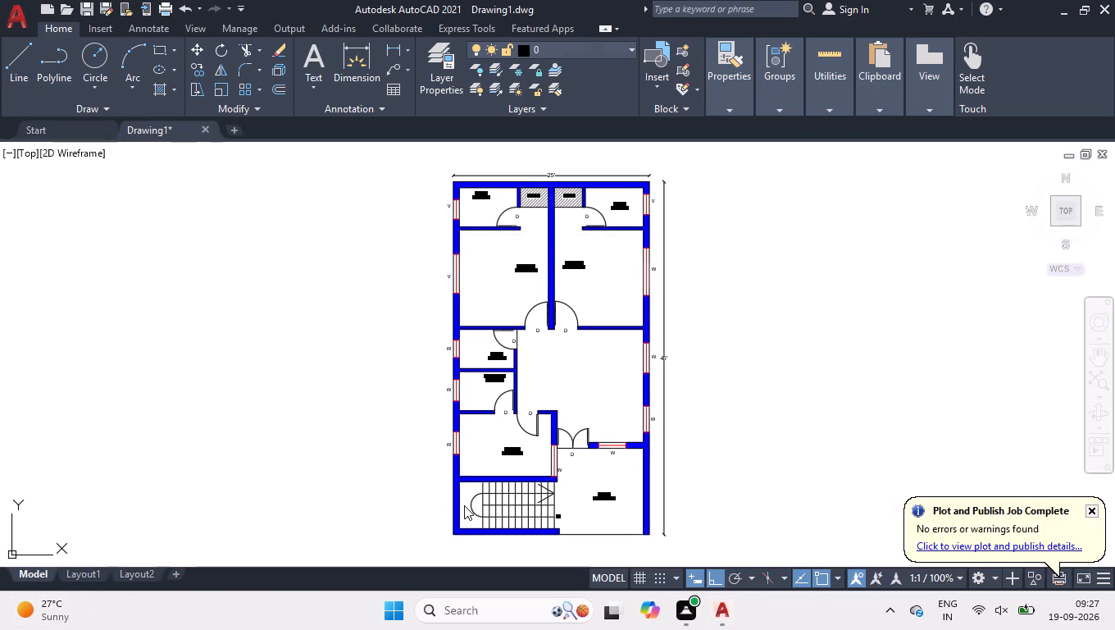
key("Return")
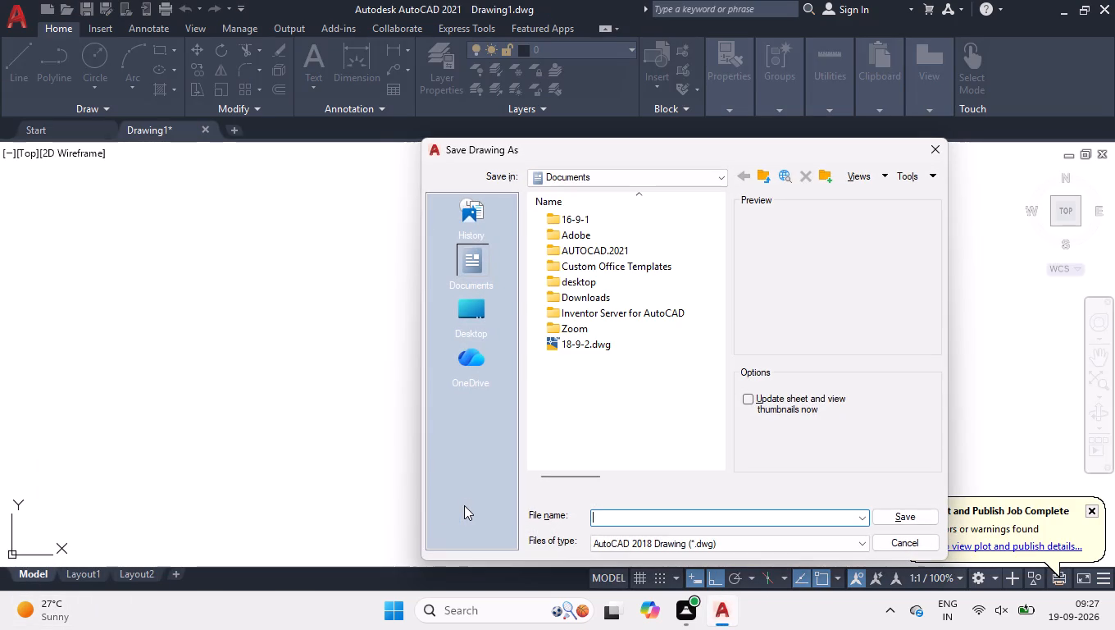
type("19-1")
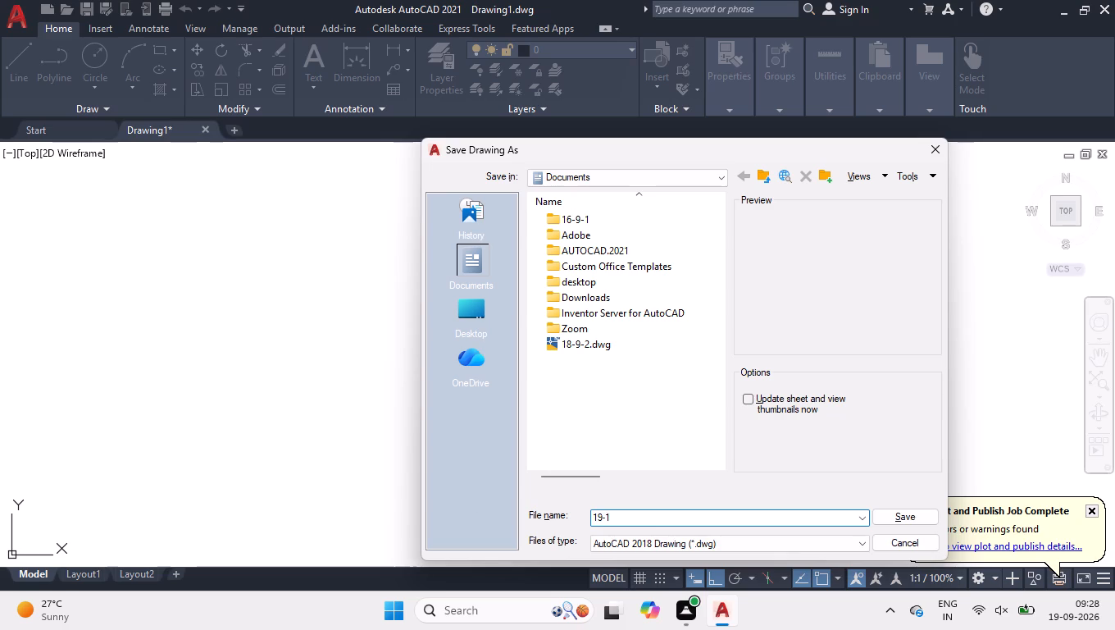
key("BackSpace")
type("9-1")
key("Return")
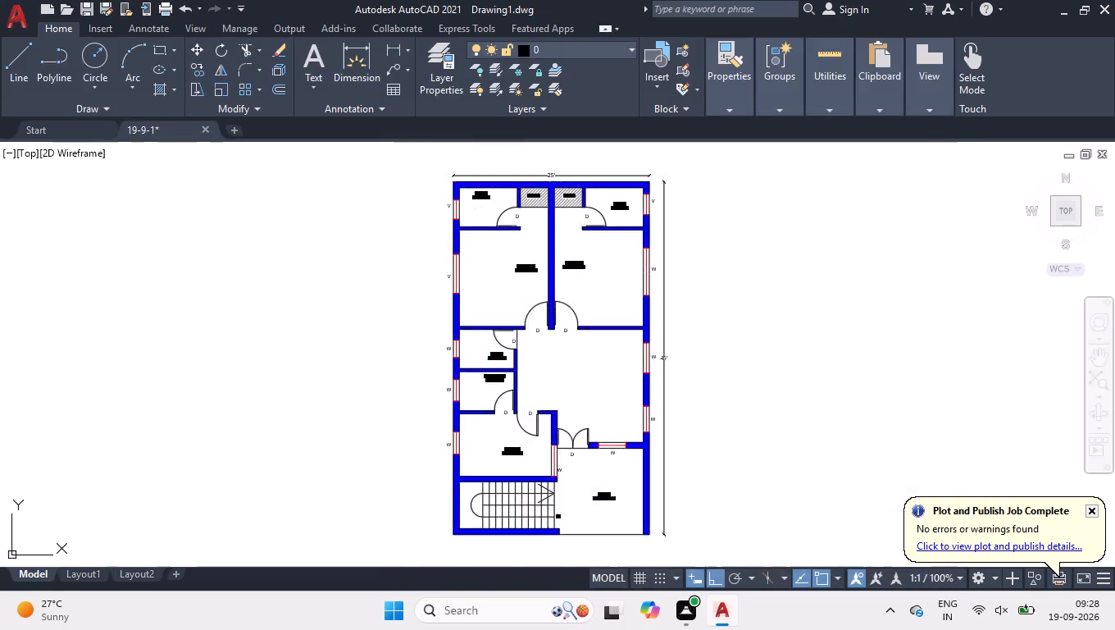
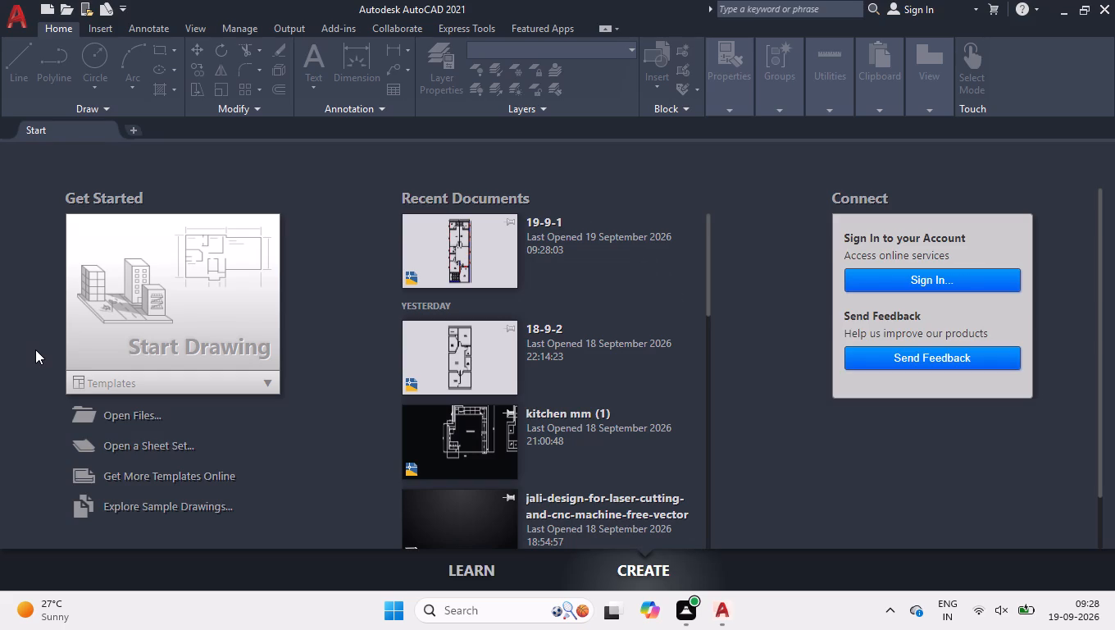
Open the recent floor plan drawing 19-9-1.
right_click(35, 349)
left_click(466, 247)
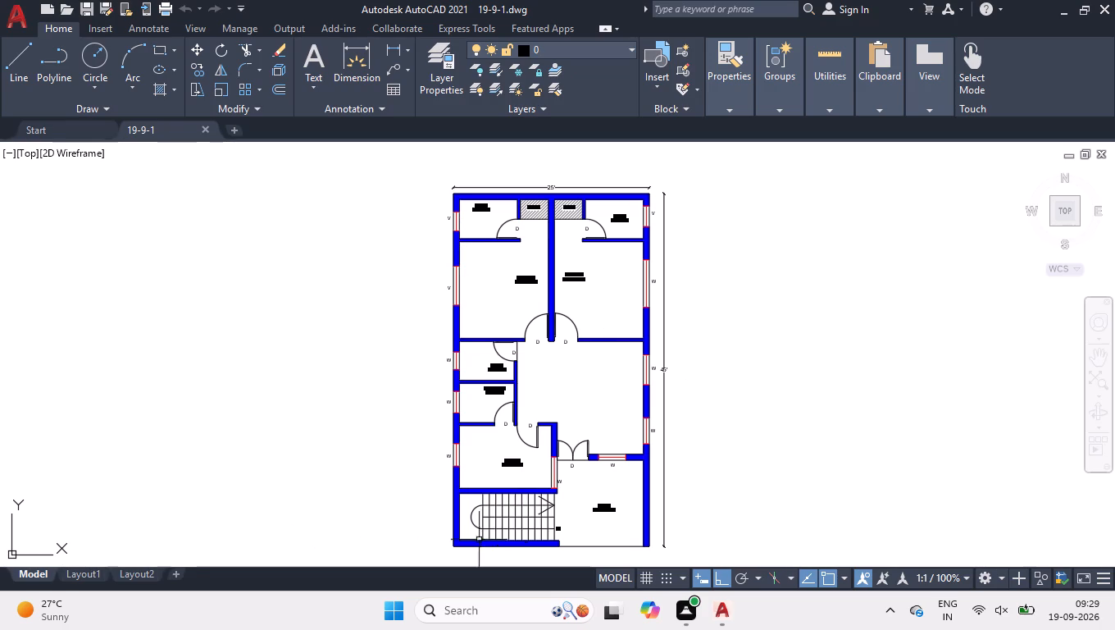
Query the LOGFILENAME system variable to check the drawing's log file path and name.
type("LOGFIL")
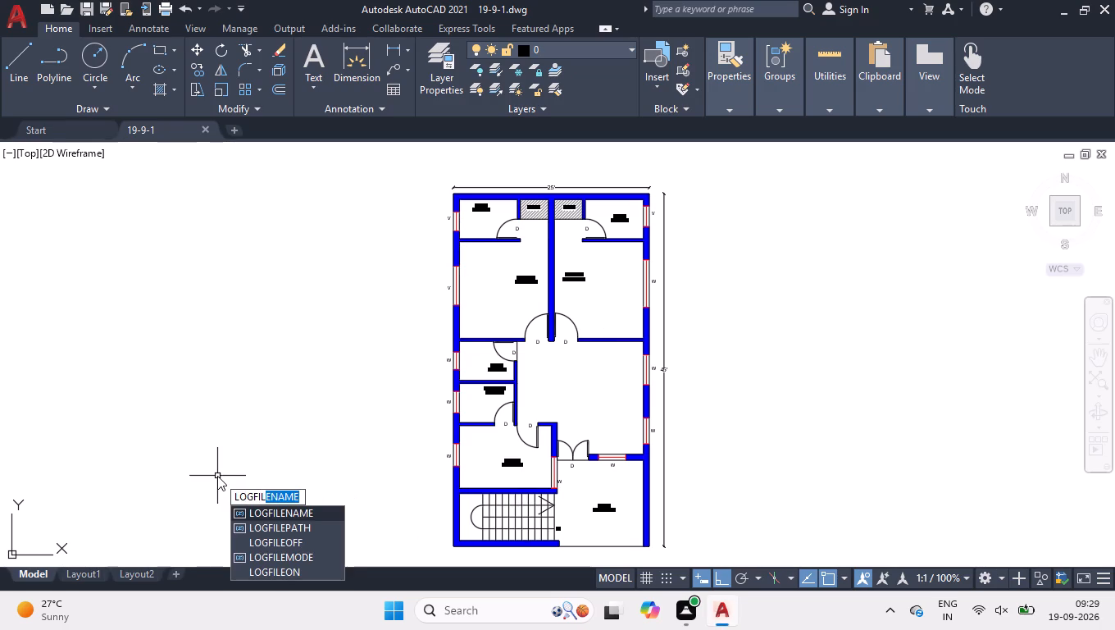
key("Return")
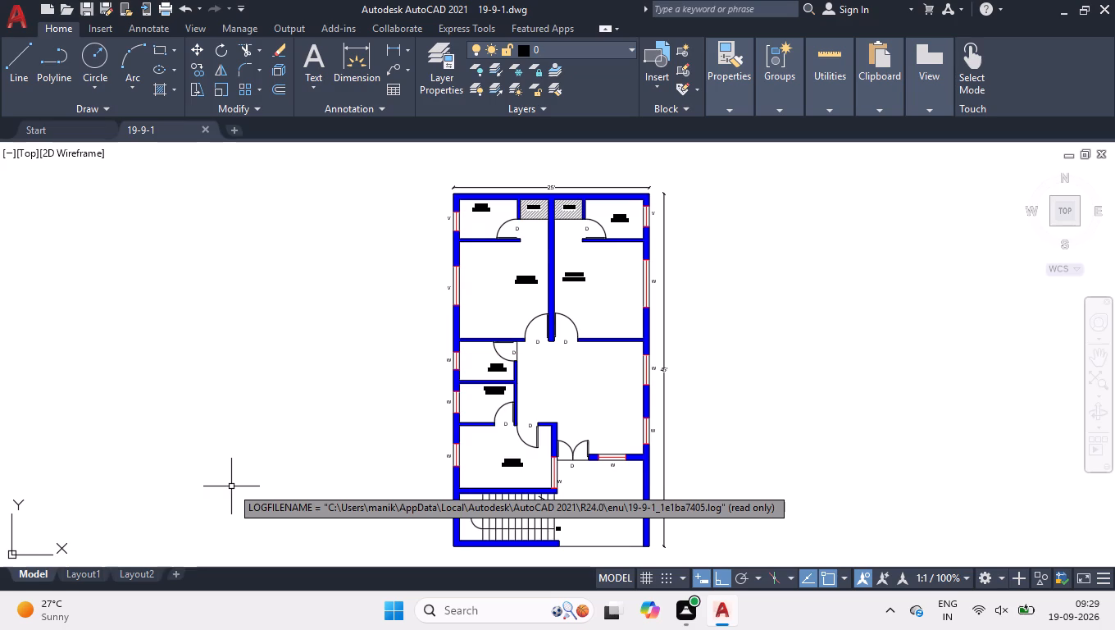